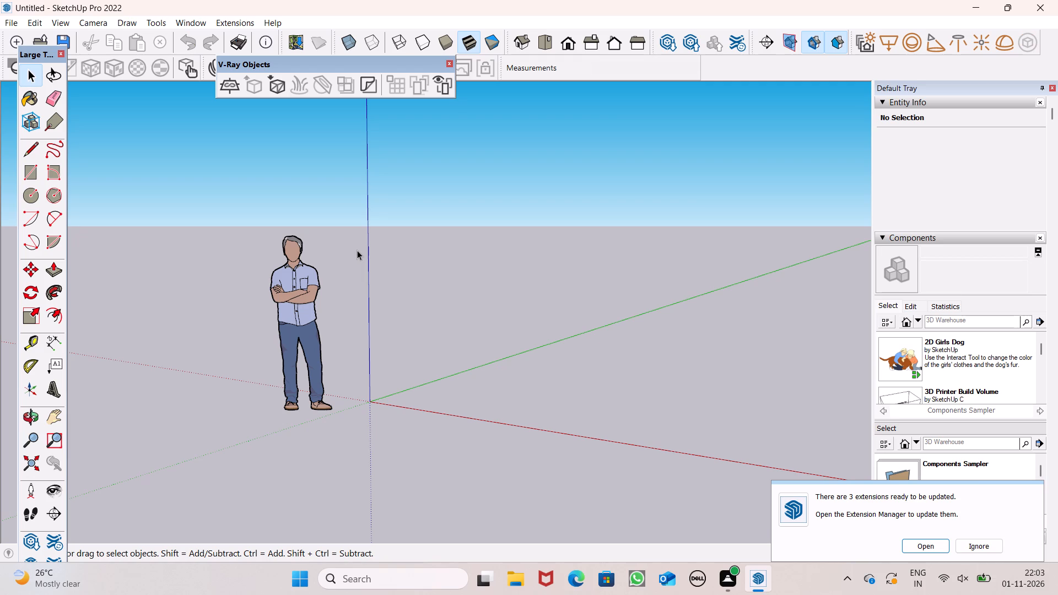
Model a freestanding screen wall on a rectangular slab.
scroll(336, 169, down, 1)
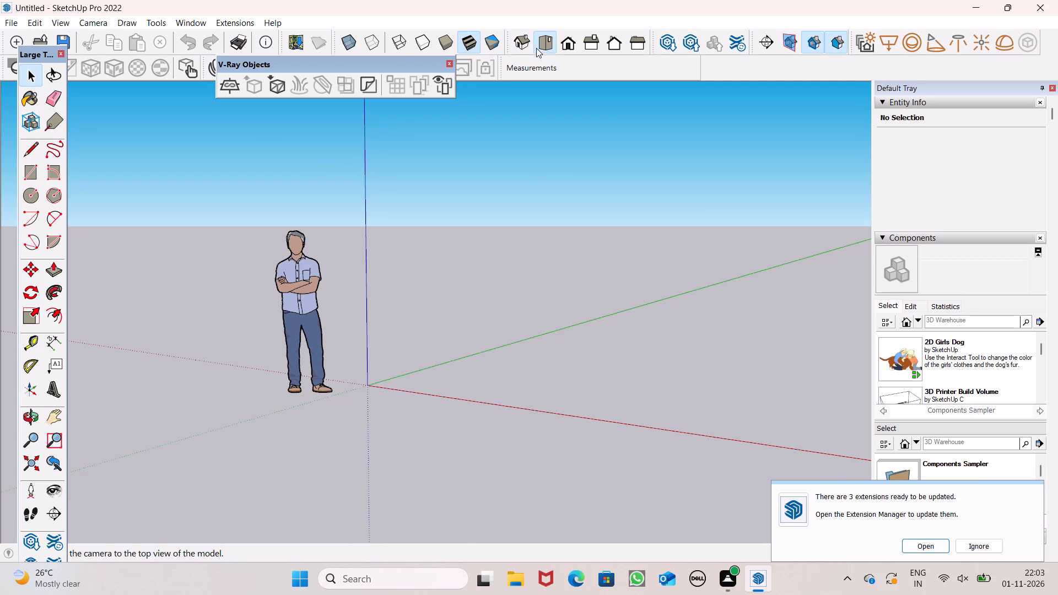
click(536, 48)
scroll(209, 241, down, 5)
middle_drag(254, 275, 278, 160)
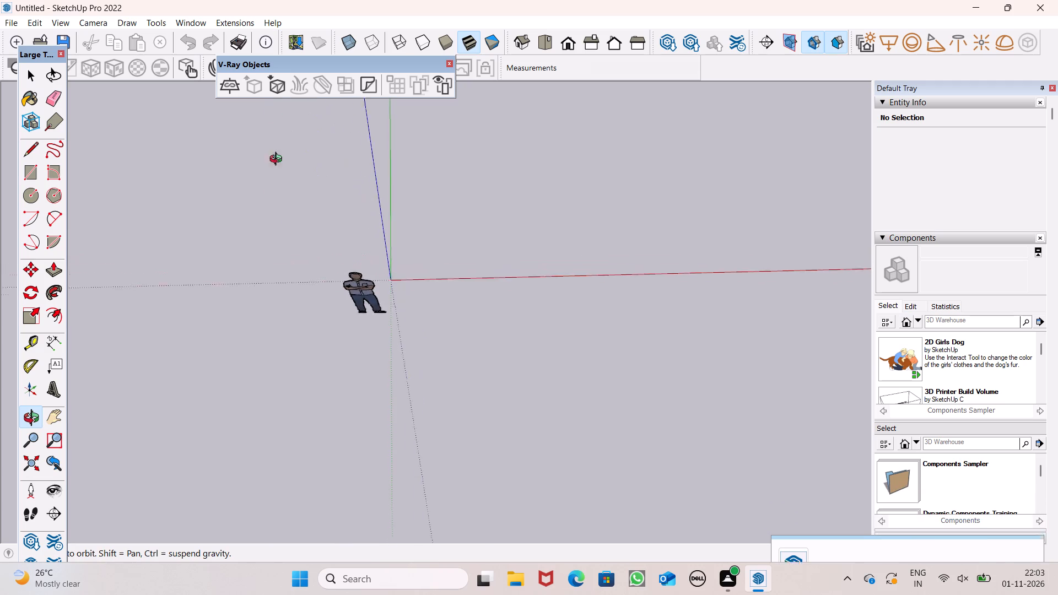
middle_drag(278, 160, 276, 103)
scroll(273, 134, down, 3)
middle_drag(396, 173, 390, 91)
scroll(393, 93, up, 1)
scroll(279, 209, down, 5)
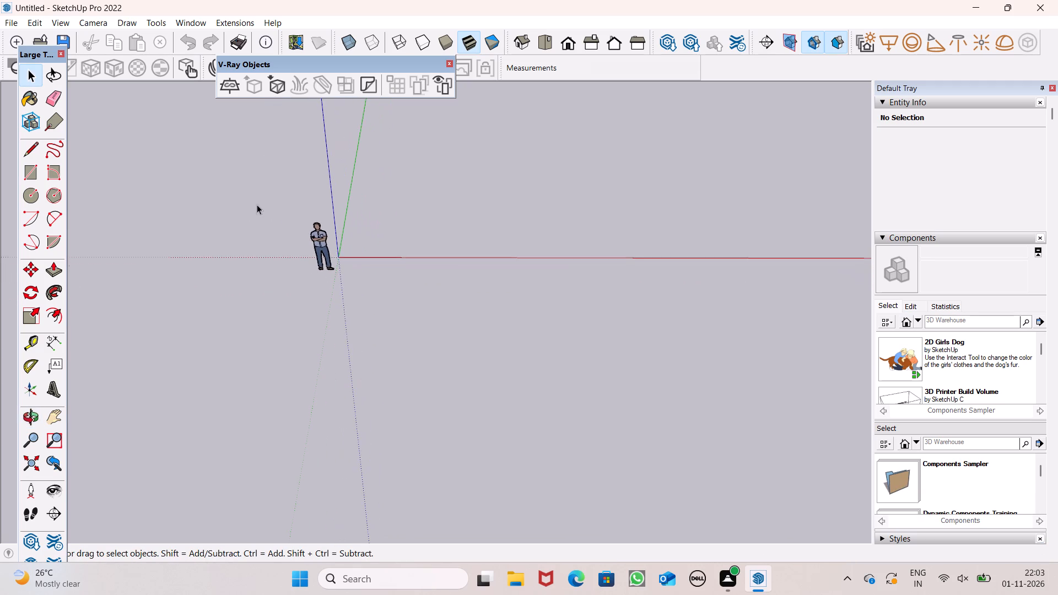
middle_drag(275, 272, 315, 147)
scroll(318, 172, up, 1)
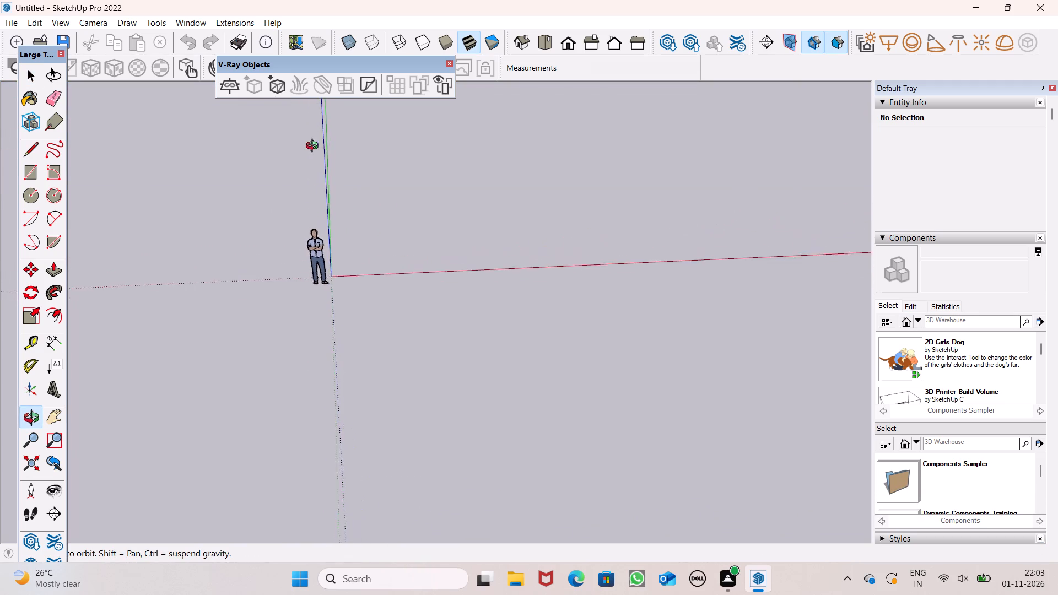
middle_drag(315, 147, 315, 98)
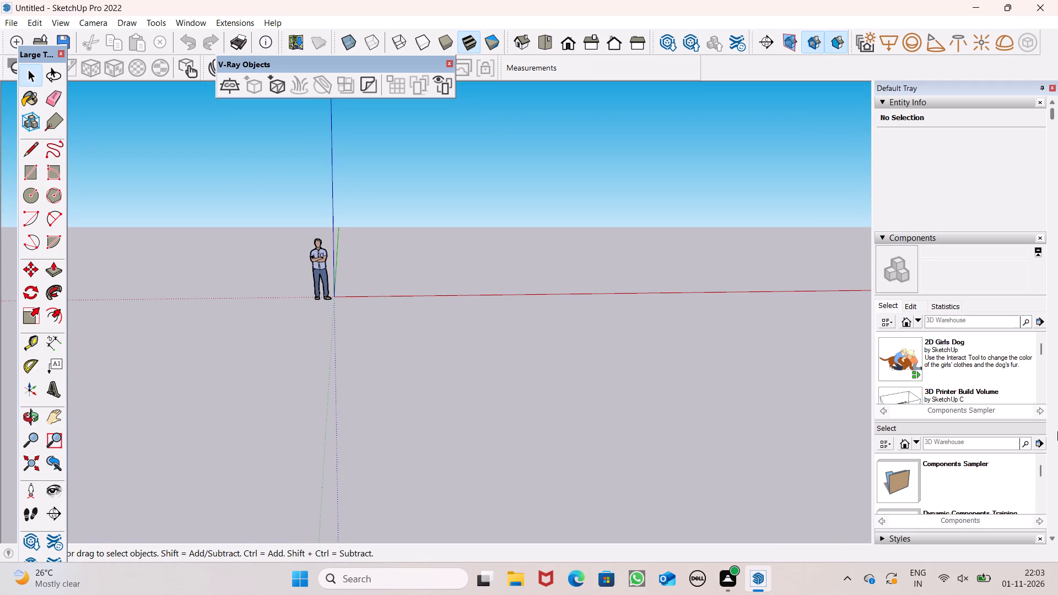
Set the camera to the standard front view of the model.
click(566, 39)
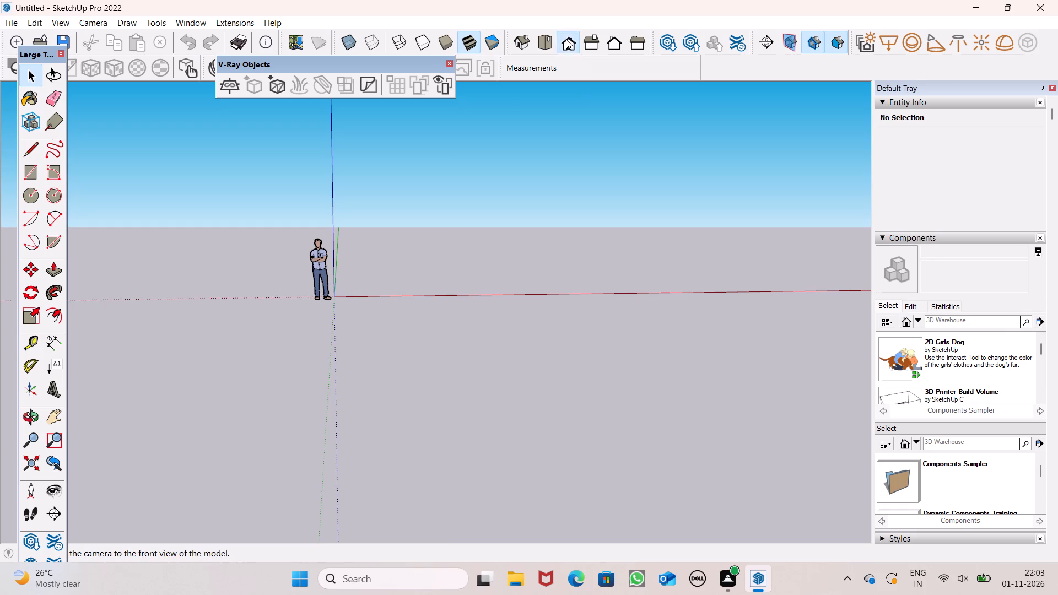
scroll(433, 223, down, 14)
scroll(562, 299, up, 8)
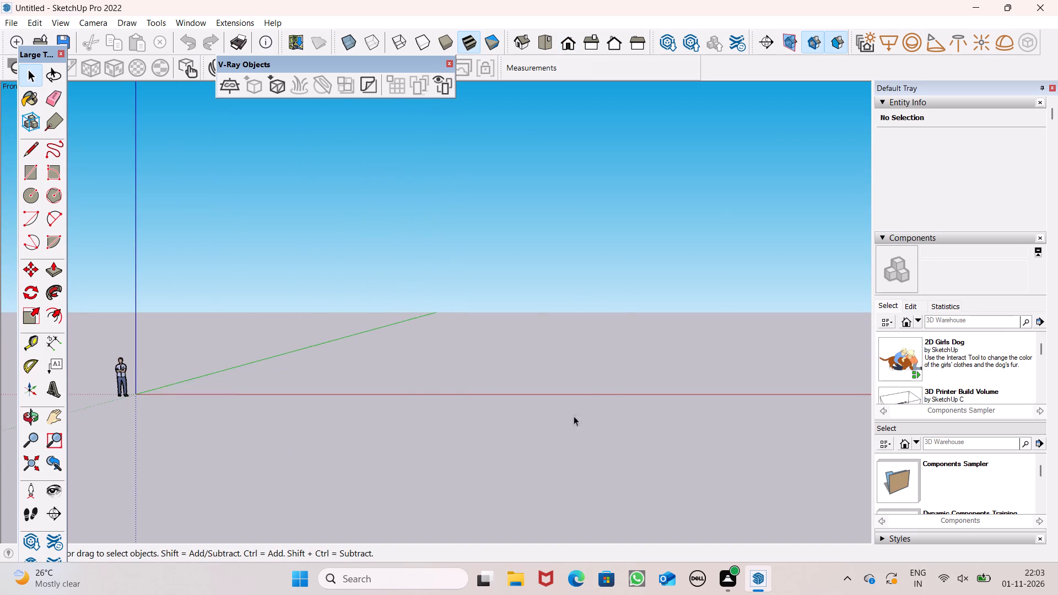
middle_drag(596, 426, 662, 410)
click(568, 40)
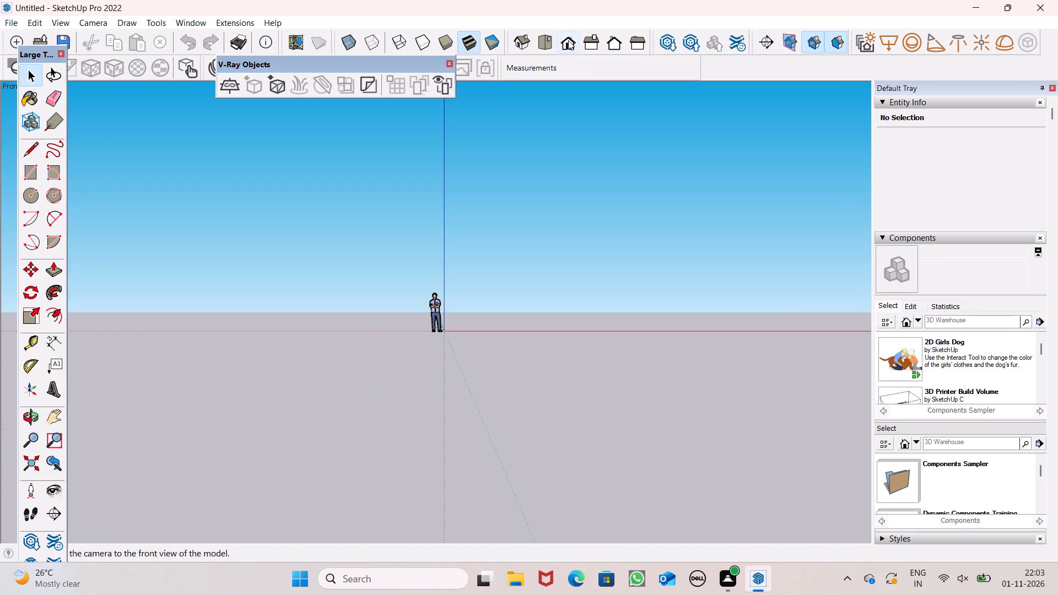
scroll(676, 322, up, 8)
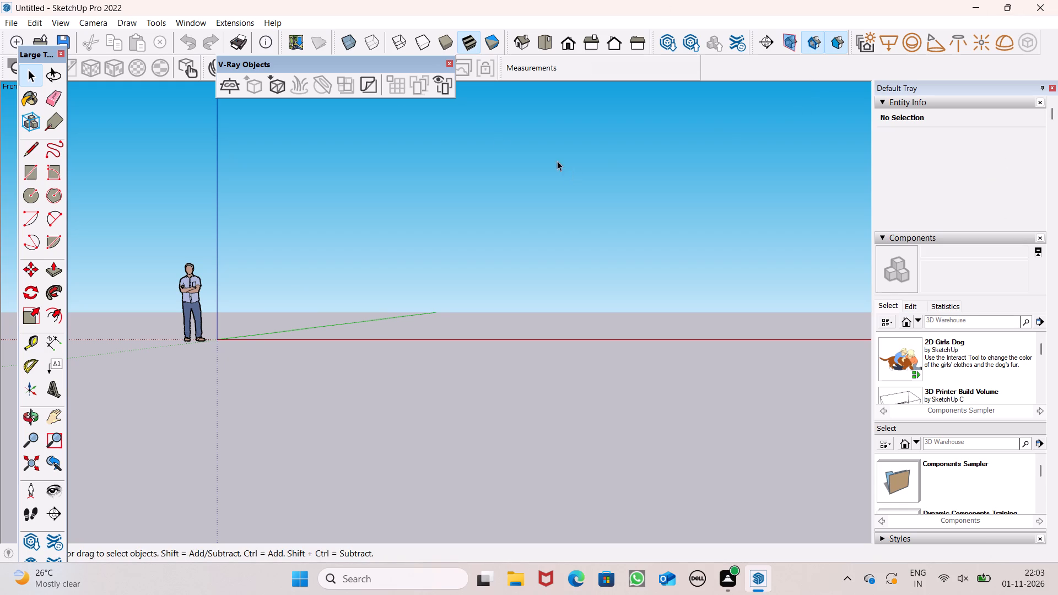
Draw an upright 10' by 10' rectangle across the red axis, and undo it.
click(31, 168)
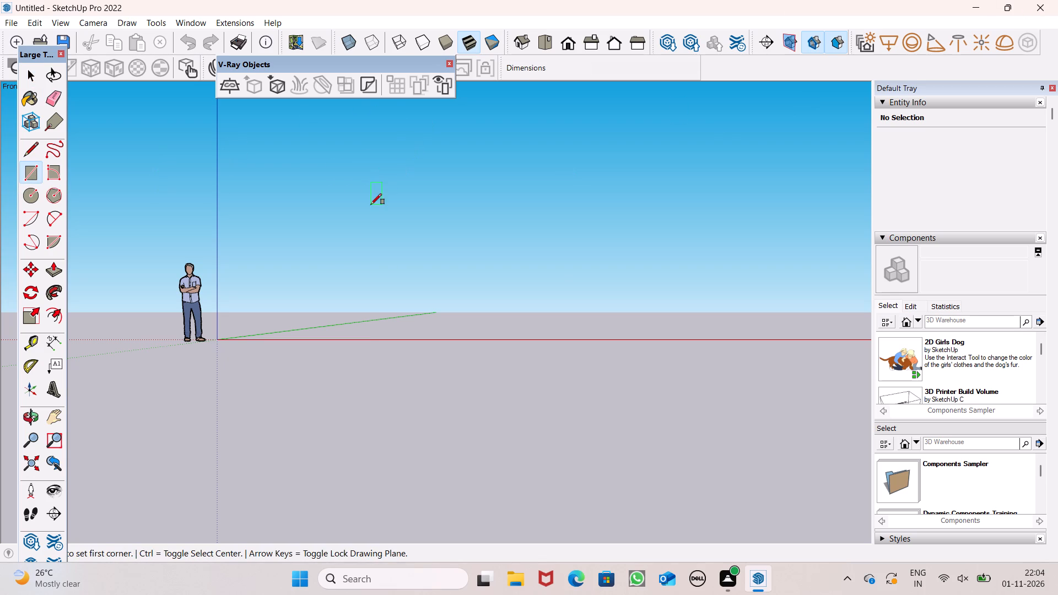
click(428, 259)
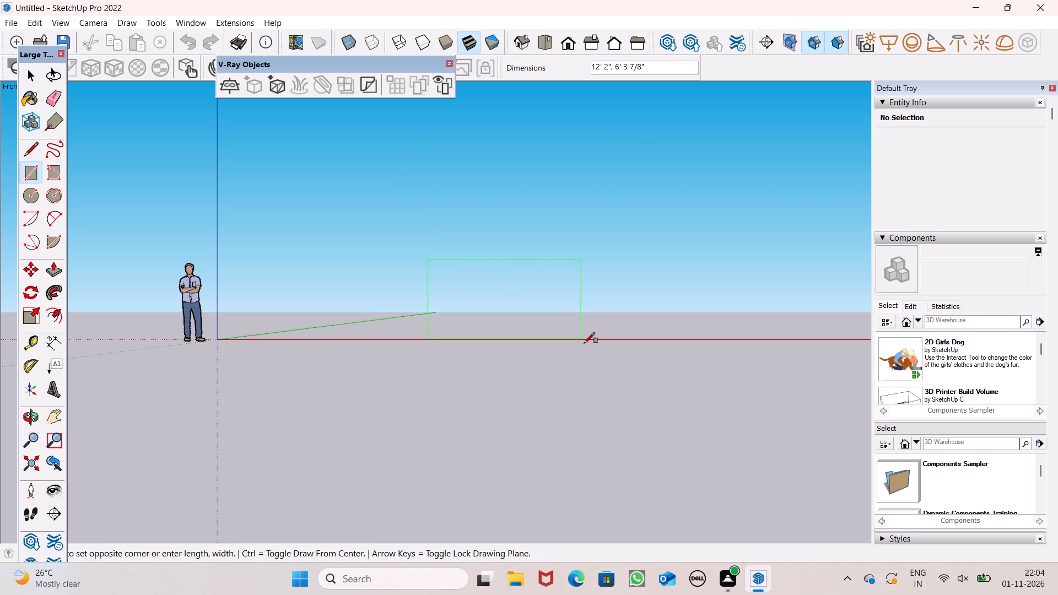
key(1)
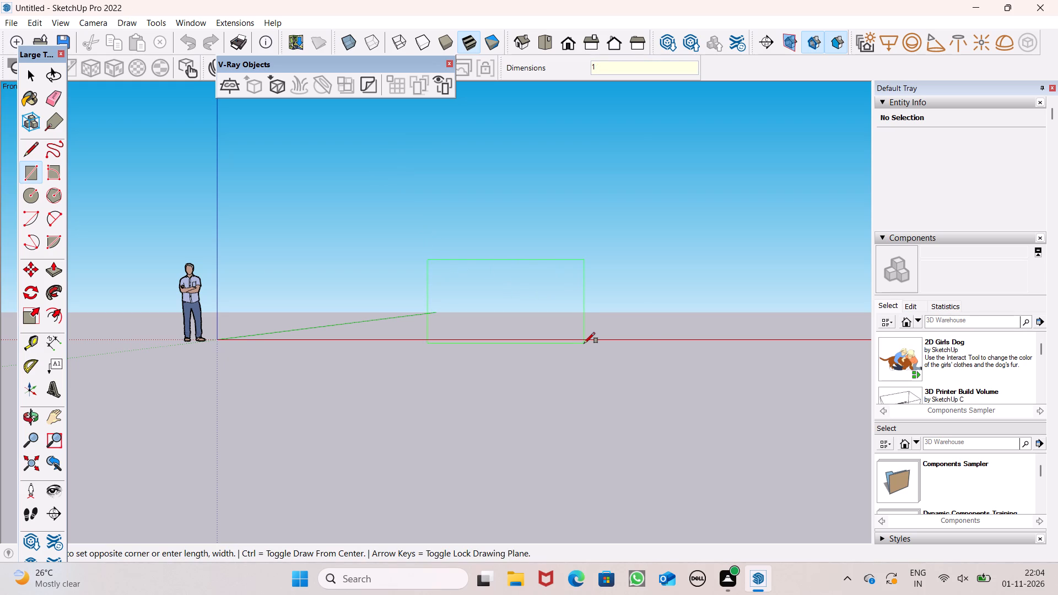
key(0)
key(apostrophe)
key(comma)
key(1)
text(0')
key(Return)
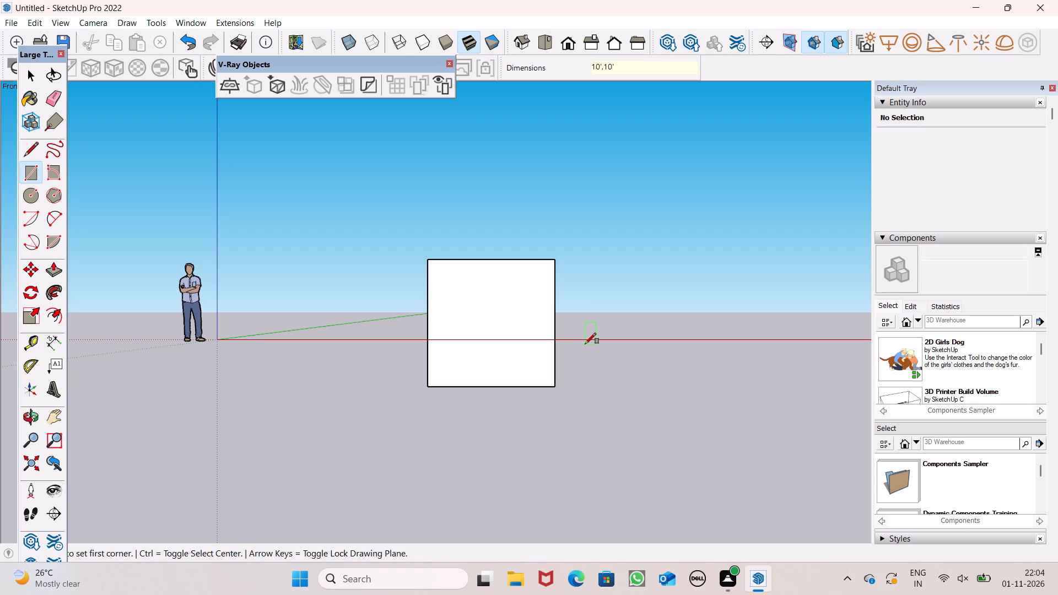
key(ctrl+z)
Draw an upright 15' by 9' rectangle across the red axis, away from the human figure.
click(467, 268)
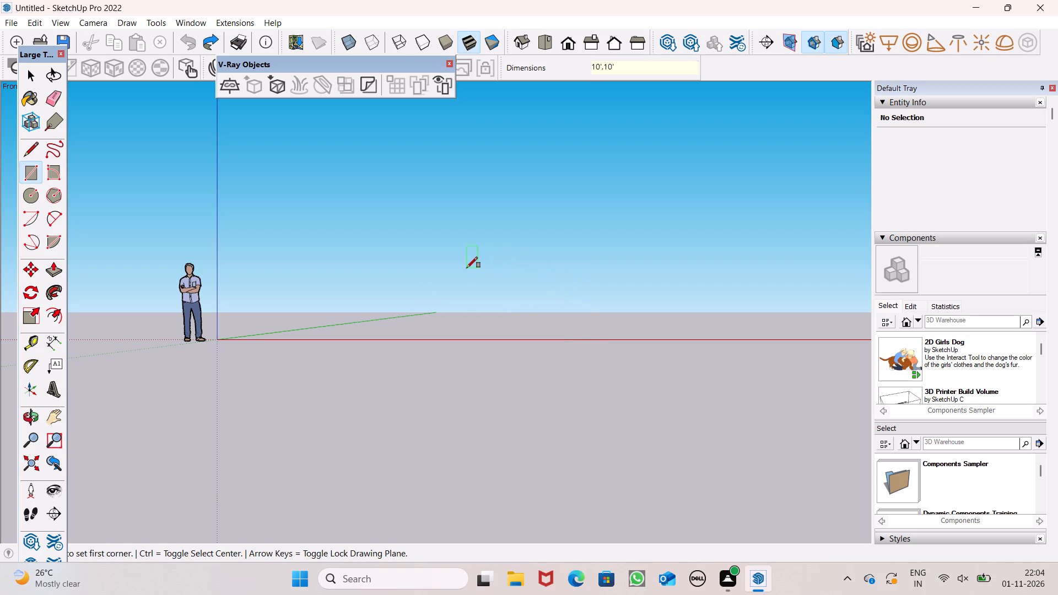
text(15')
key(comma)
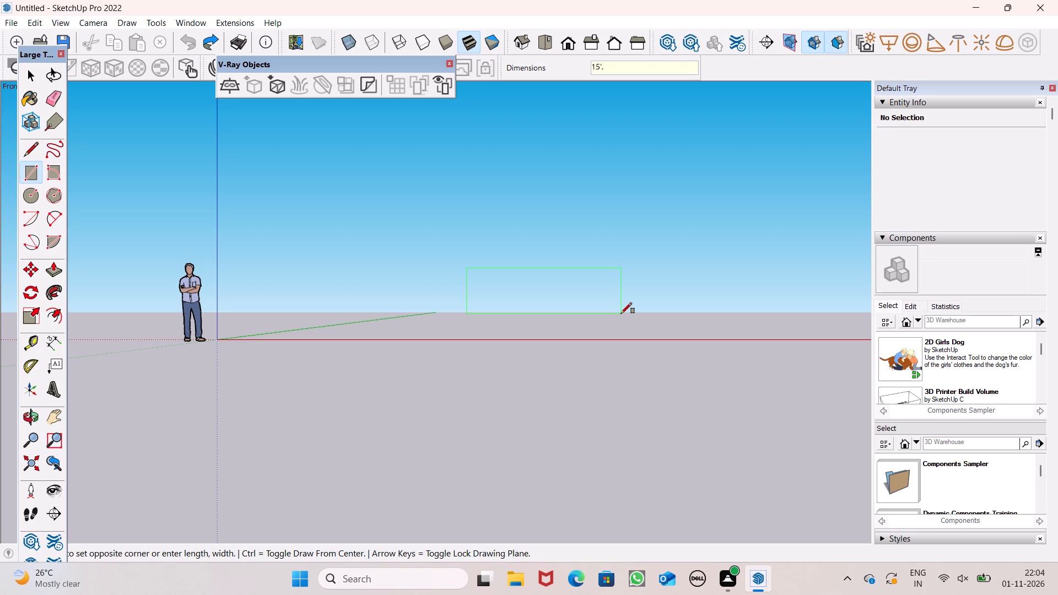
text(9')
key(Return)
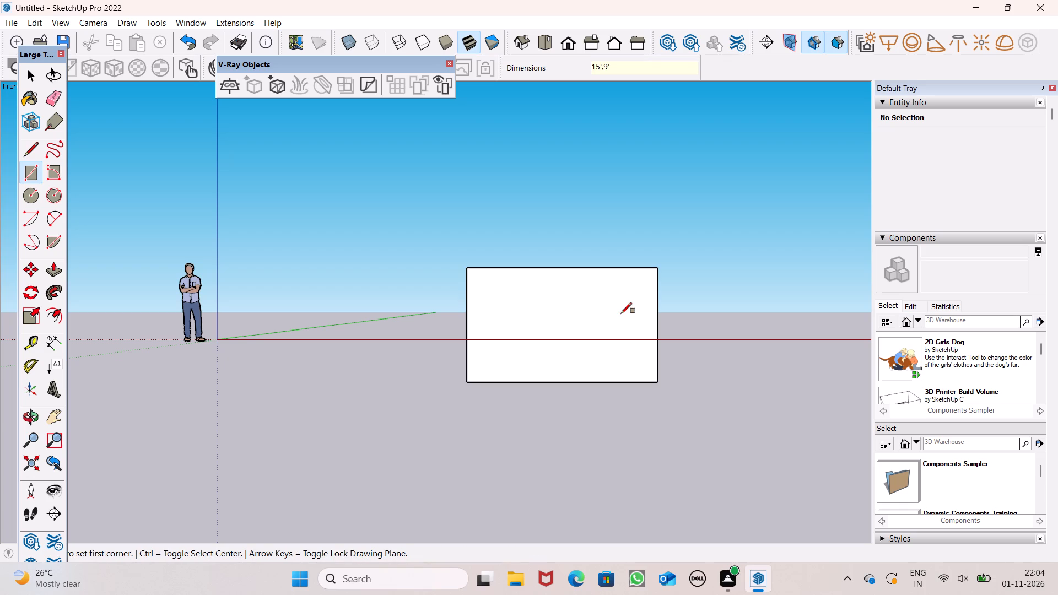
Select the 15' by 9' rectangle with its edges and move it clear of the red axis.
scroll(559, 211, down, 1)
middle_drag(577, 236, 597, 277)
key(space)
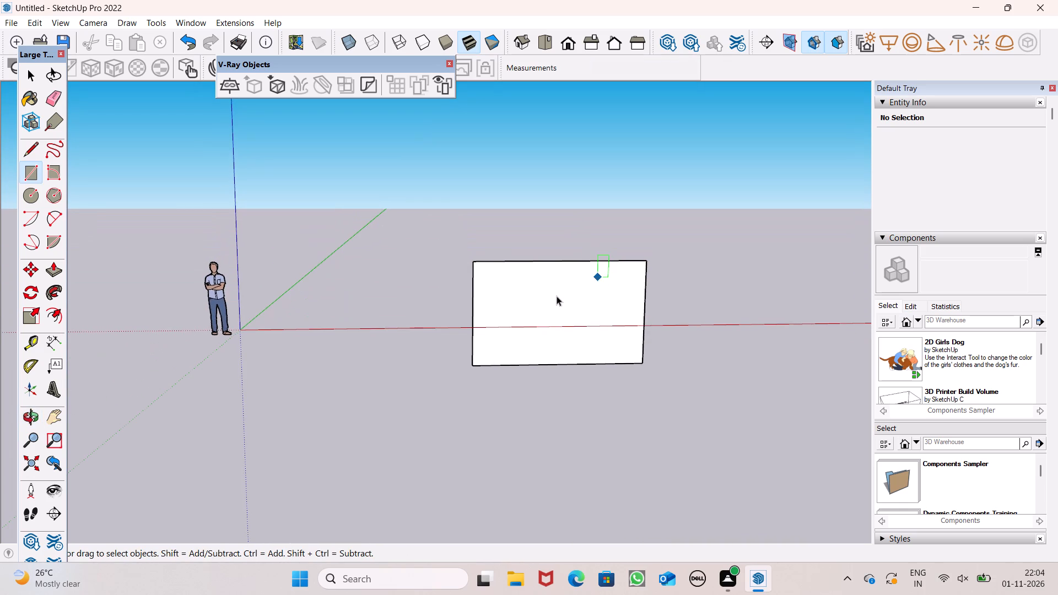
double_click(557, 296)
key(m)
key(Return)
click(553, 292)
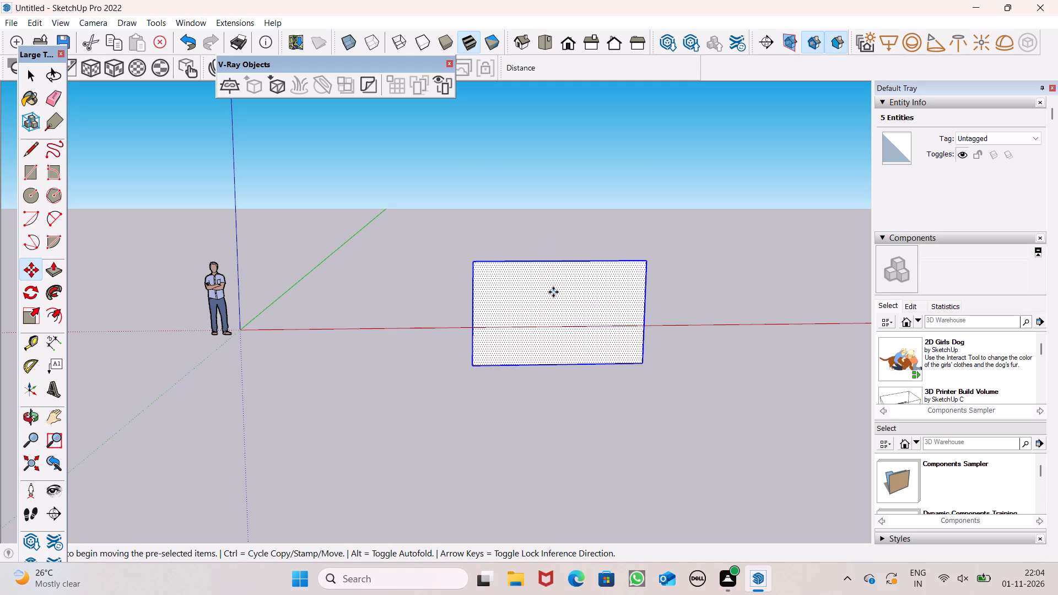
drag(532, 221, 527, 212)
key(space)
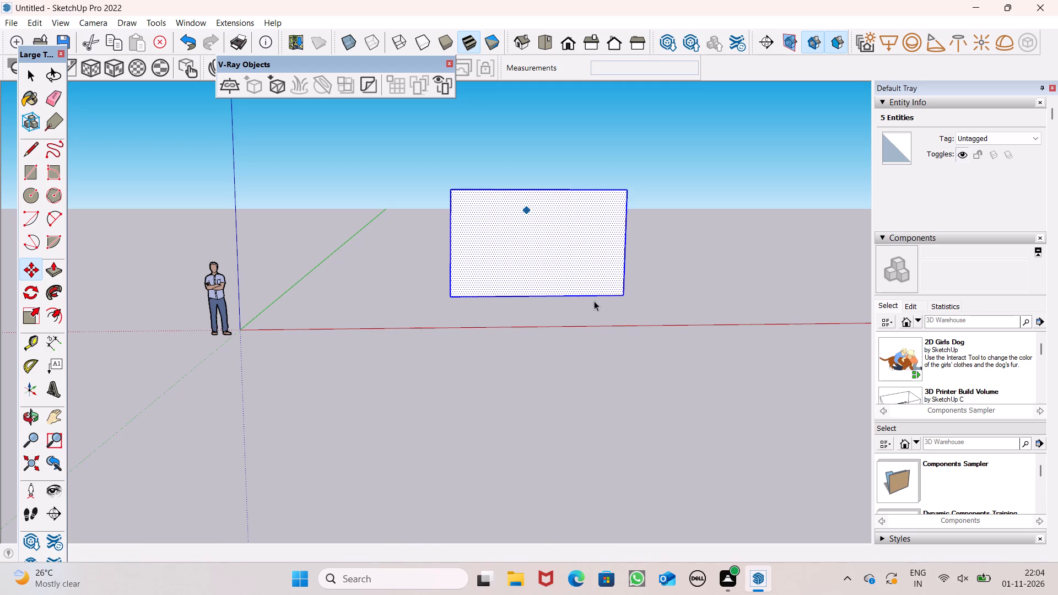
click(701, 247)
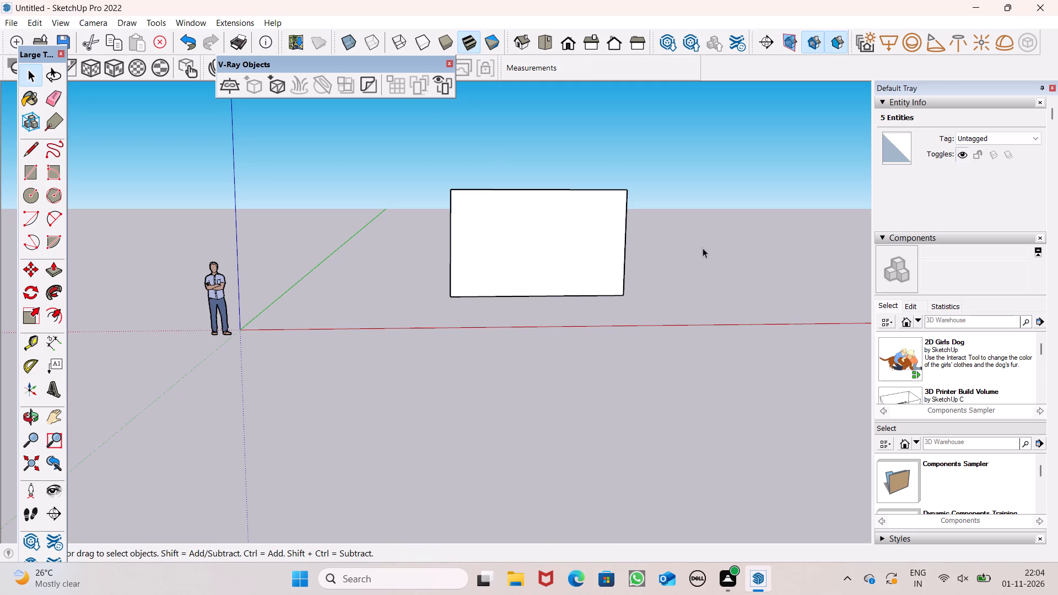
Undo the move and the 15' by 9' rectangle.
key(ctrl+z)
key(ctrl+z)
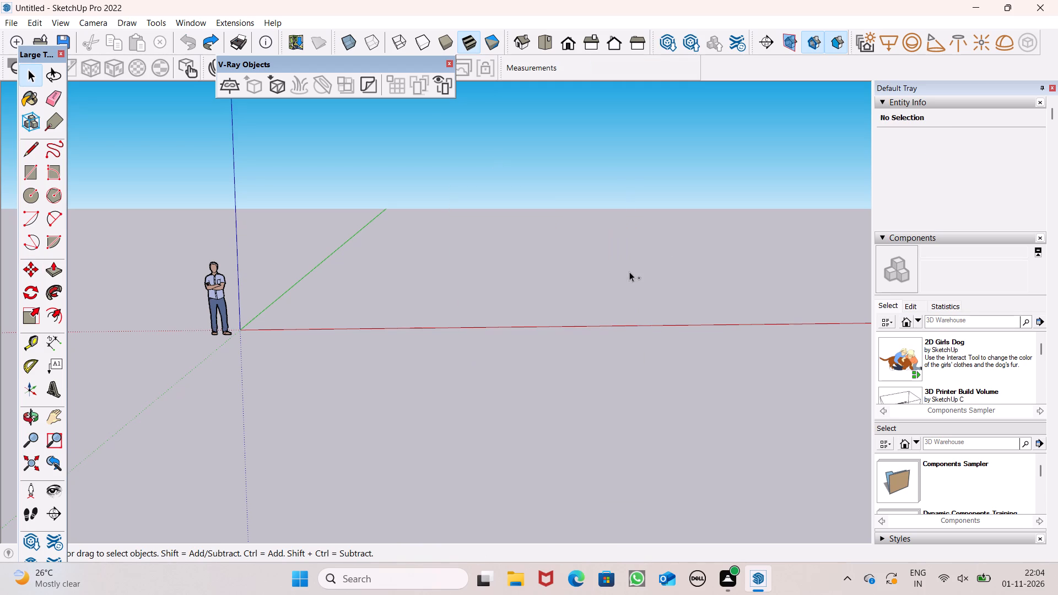
Draw an upright 15' by 6' rectangle across the red axis, beyond the human figure.
click(37, 167)
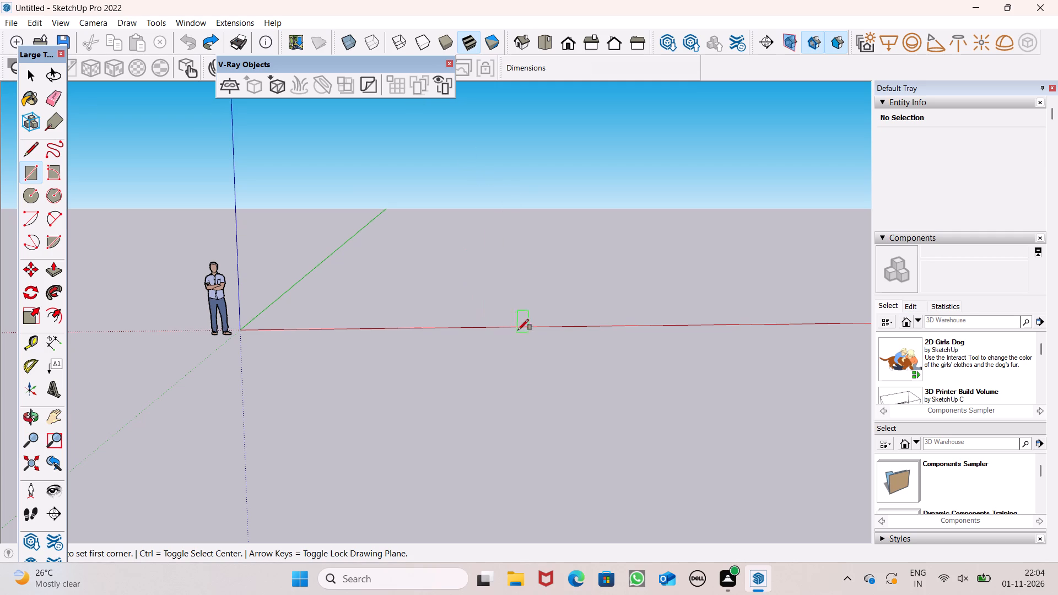
middle_drag(515, 324, 528, 288)
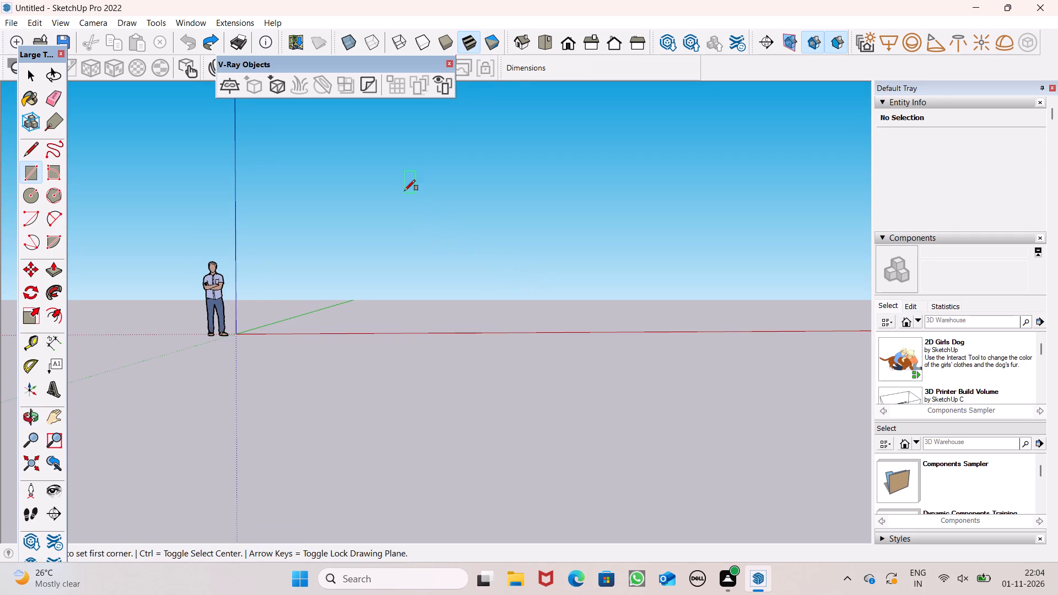
scroll(518, 276, up, 7)
scroll(446, 337, up, 7)
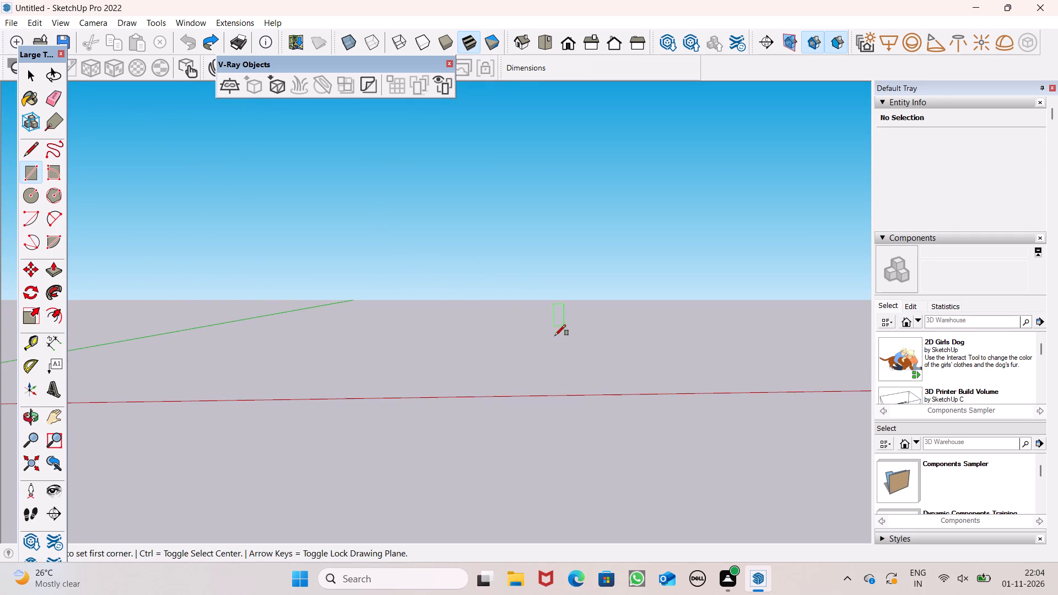
scroll(444, 361, up, 3)
click(366, 248)
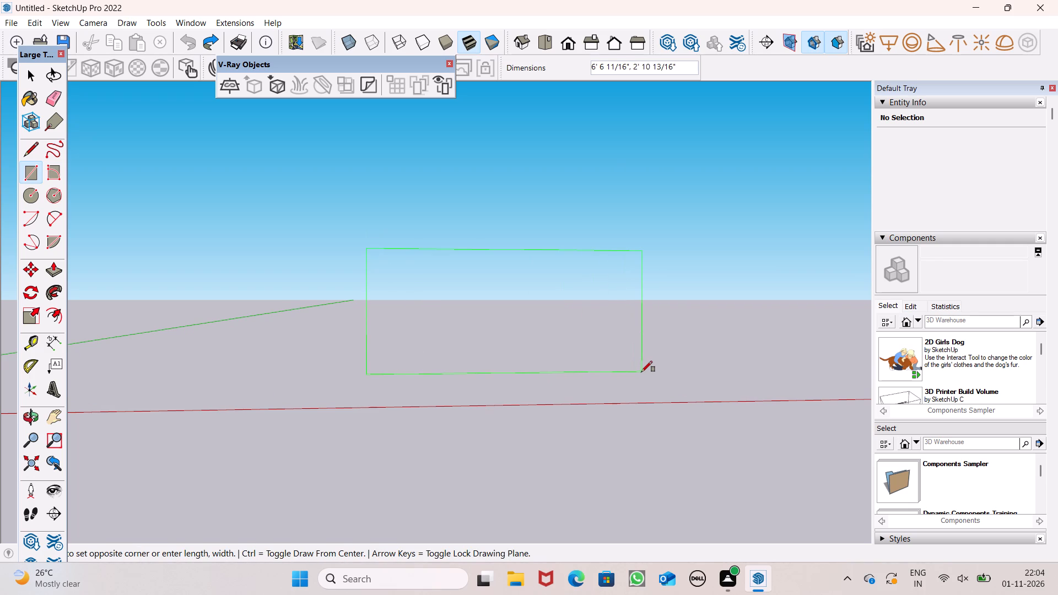
text(15',6')
key(Return)
key(space)
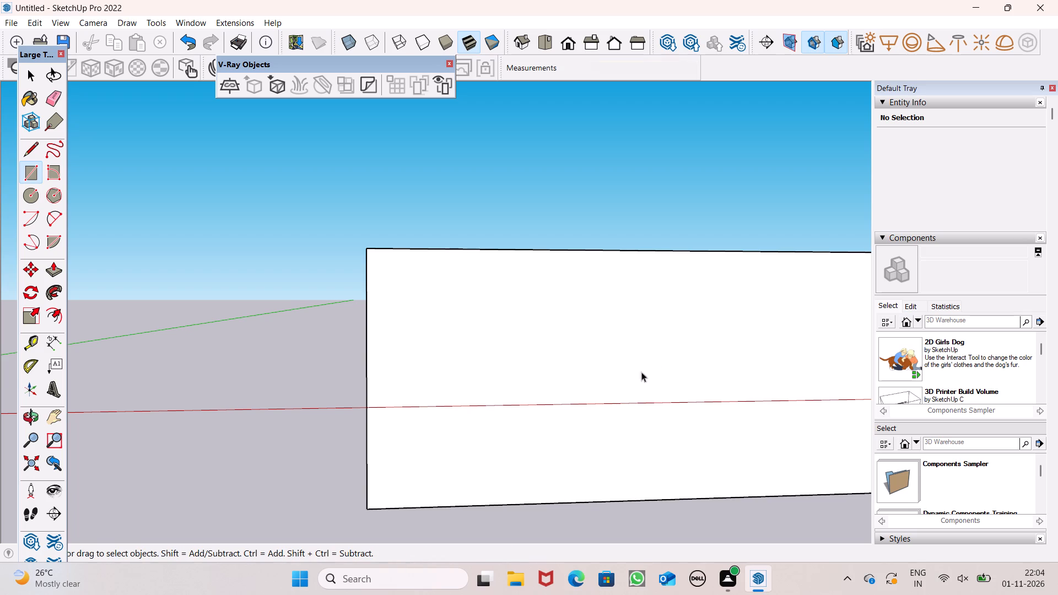
Select the 15' by 6' rectangle with its edges and move it back, clear of the red axis.
scroll(503, 267, down, 7)
double_click(636, 297)
scroll(635, 312, up, 1)
middle_drag(635, 312, 633, 324)
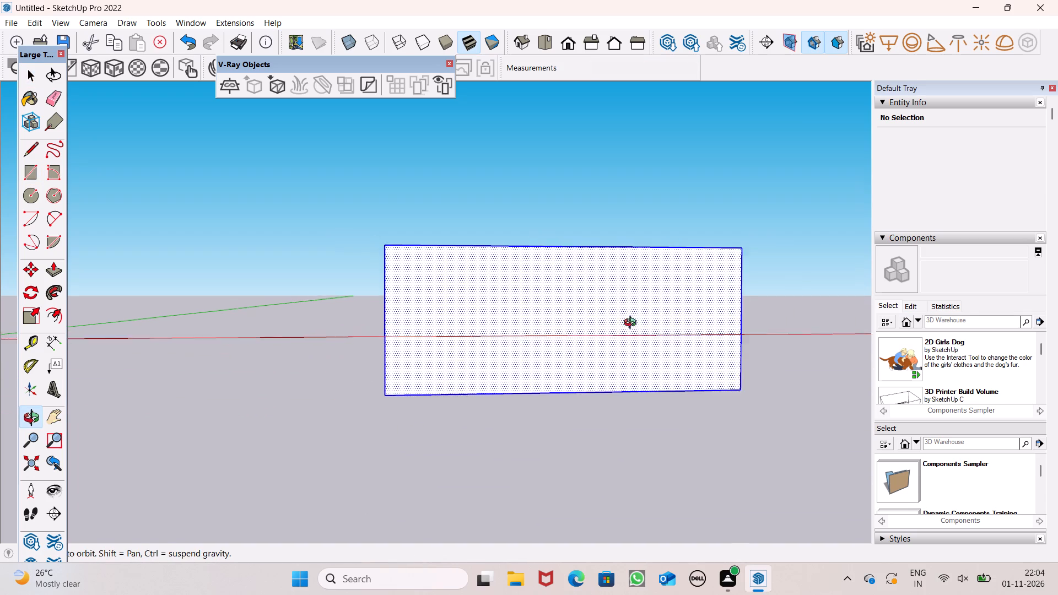
middle_drag(633, 324, 585, 386)
key(m)
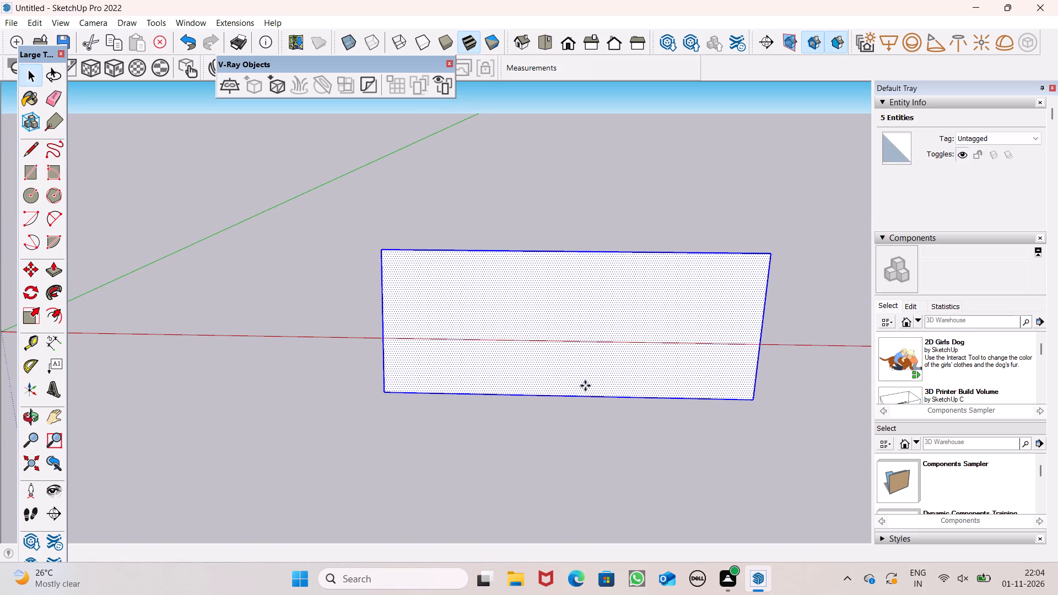
key(Return)
drag(539, 306, 485, 172)
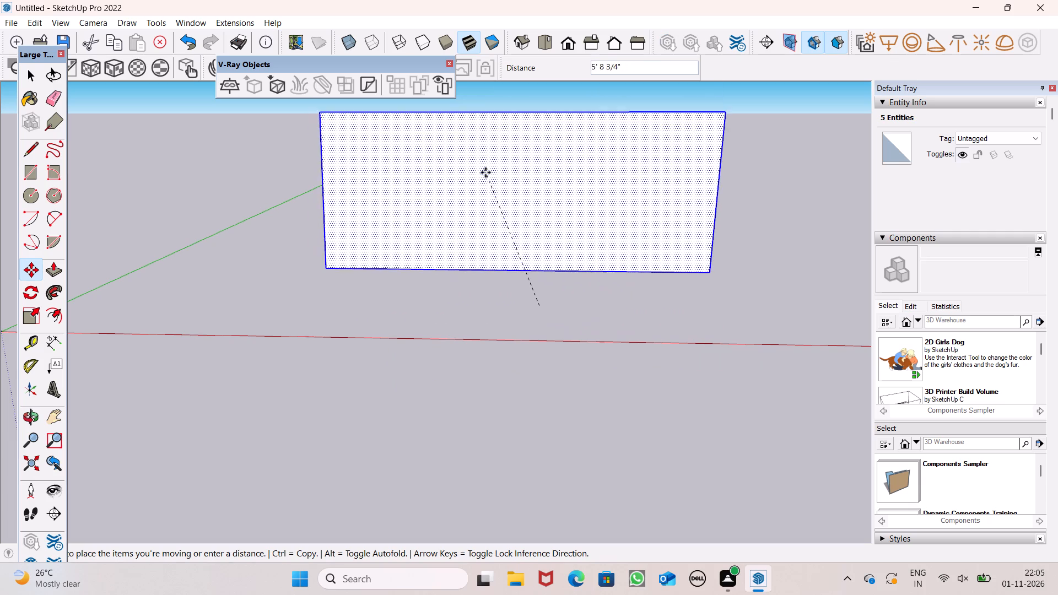
drag(485, 172, 504, 193)
key(space)
click(503, 270)
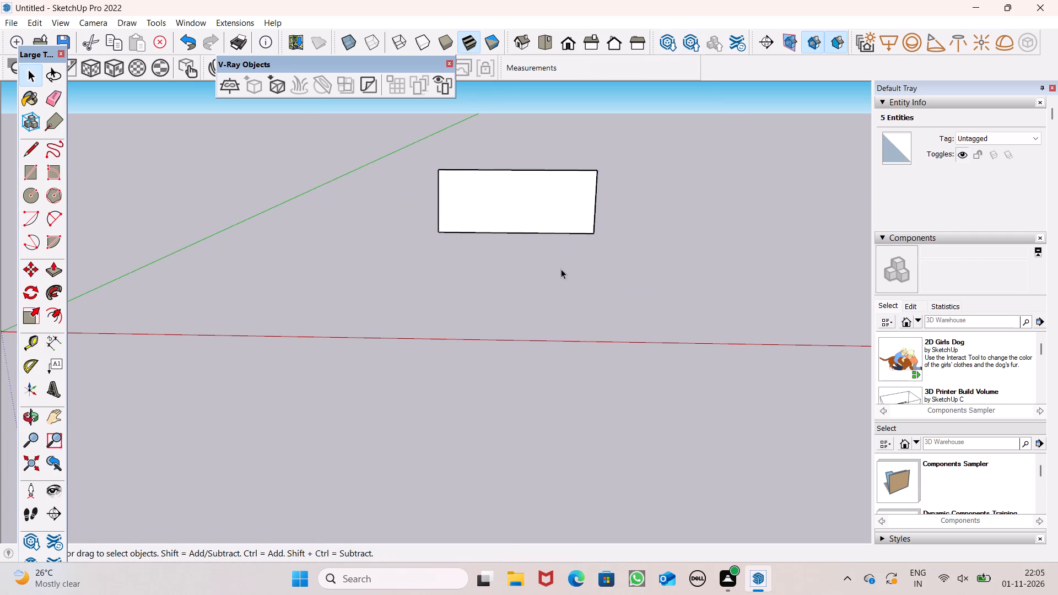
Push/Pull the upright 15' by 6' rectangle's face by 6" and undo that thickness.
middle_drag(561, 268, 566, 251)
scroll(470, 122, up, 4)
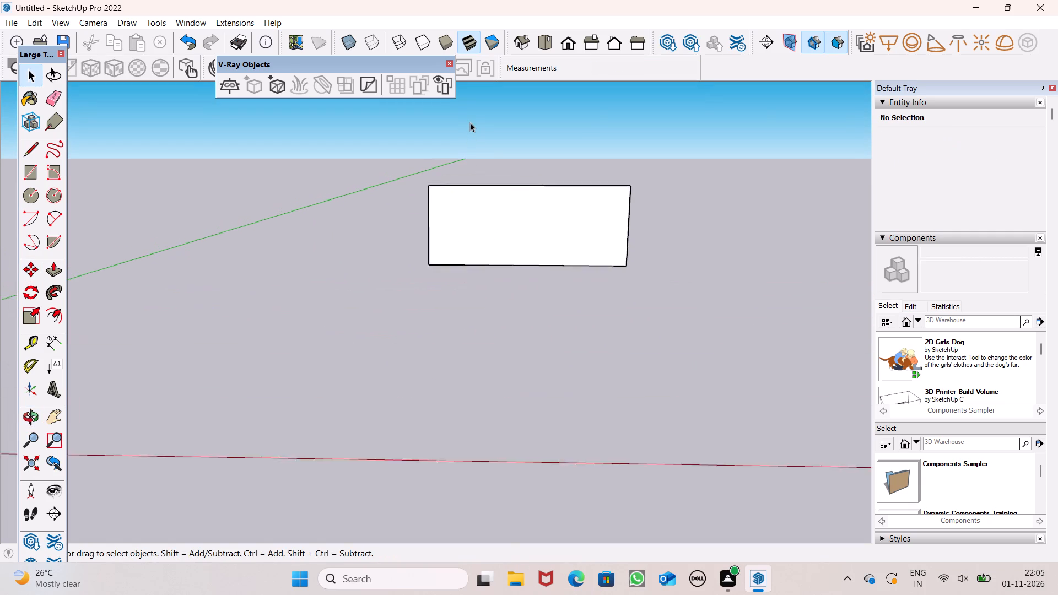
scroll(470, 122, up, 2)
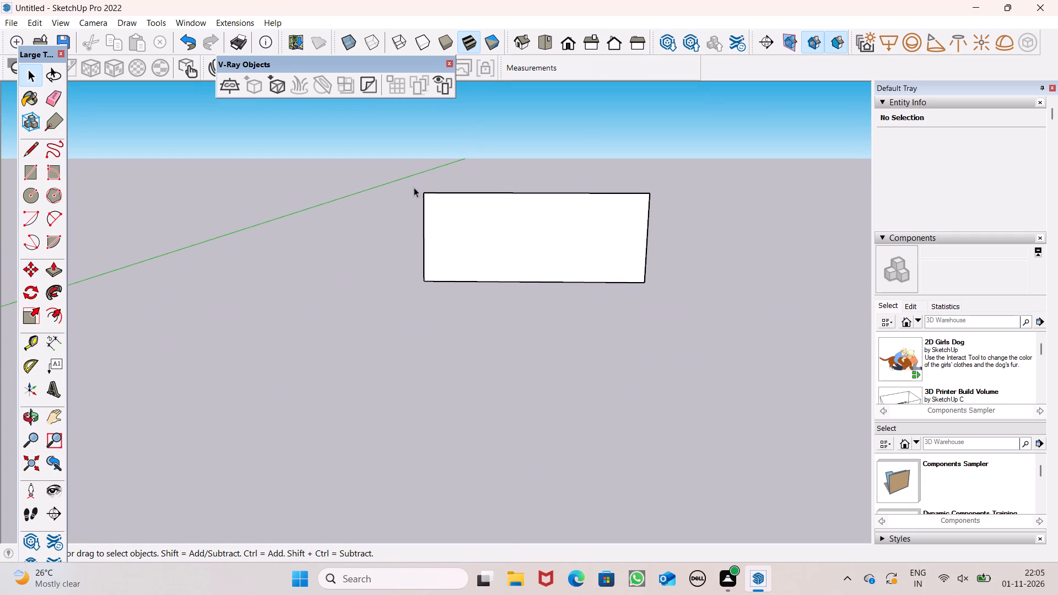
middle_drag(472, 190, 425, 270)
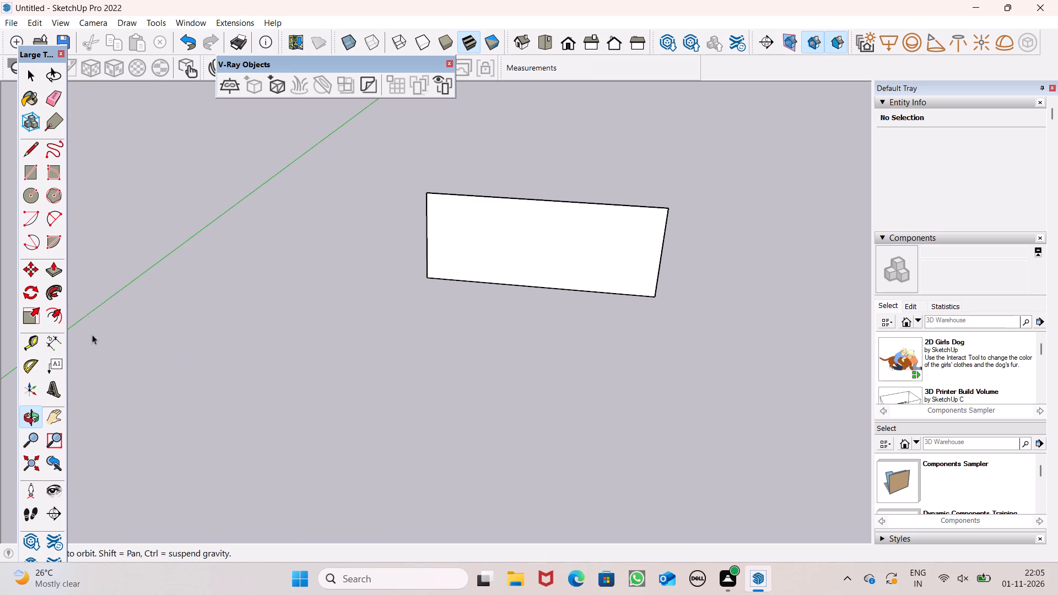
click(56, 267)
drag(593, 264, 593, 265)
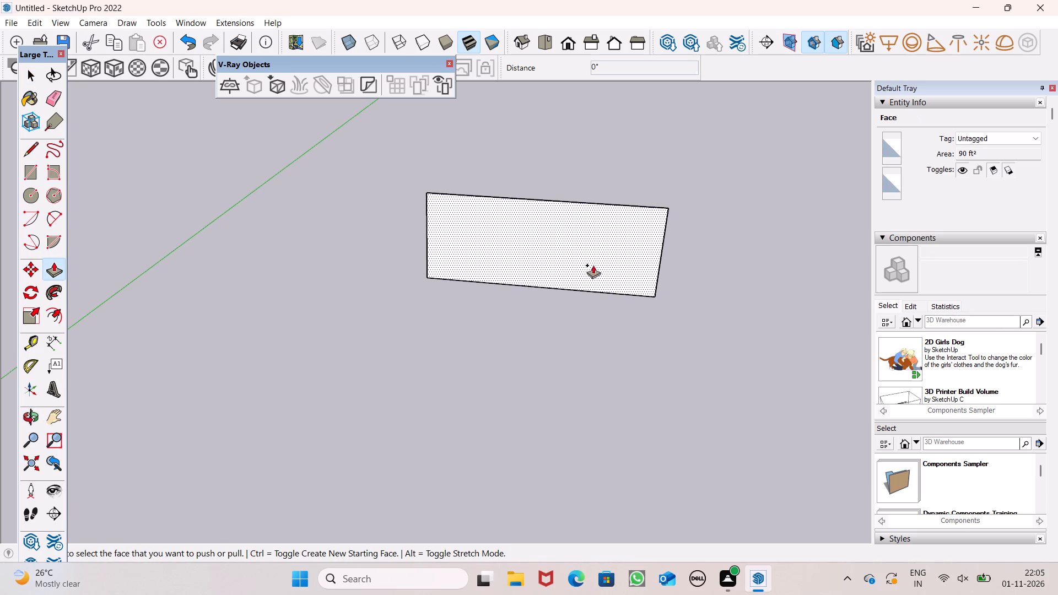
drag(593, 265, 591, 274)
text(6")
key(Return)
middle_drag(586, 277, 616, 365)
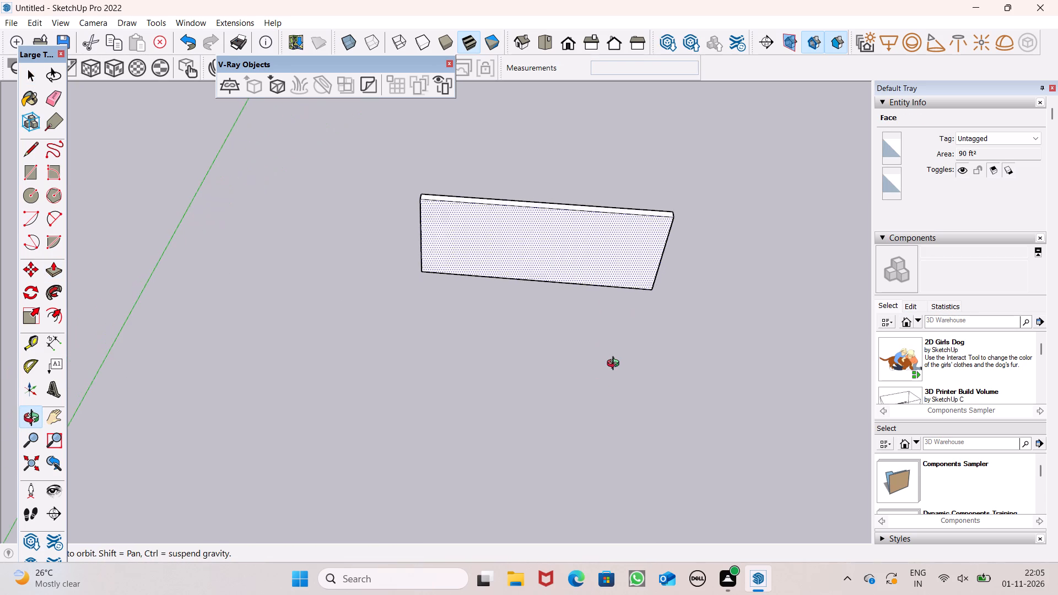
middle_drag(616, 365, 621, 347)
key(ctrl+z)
Push/Pull the upright 15' by 6' rectangle's face by 9" to give the panel its thickness.
drag(587, 250, 585, 269)
text(9")
key(Return)
key(space)
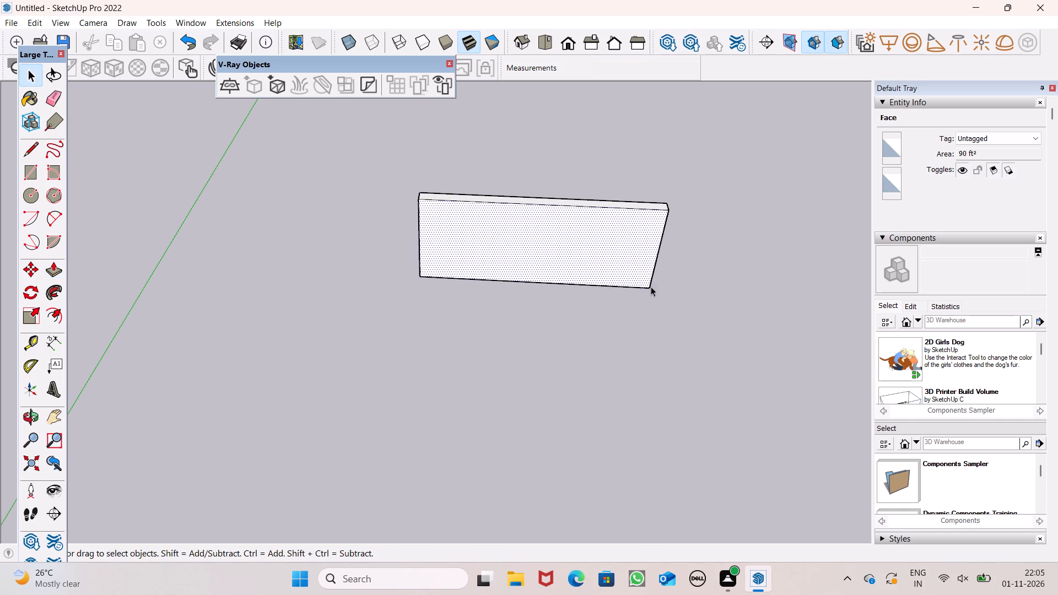
Draw a 9" line across the panel's top face, from back edge to front edge, near its left end.
scroll(706, 306, up, 1)
middle_drag(706, 306, 708, 158)
middle_drag(724, 335, 719, 302)
scroll(720, 321, up, 1)
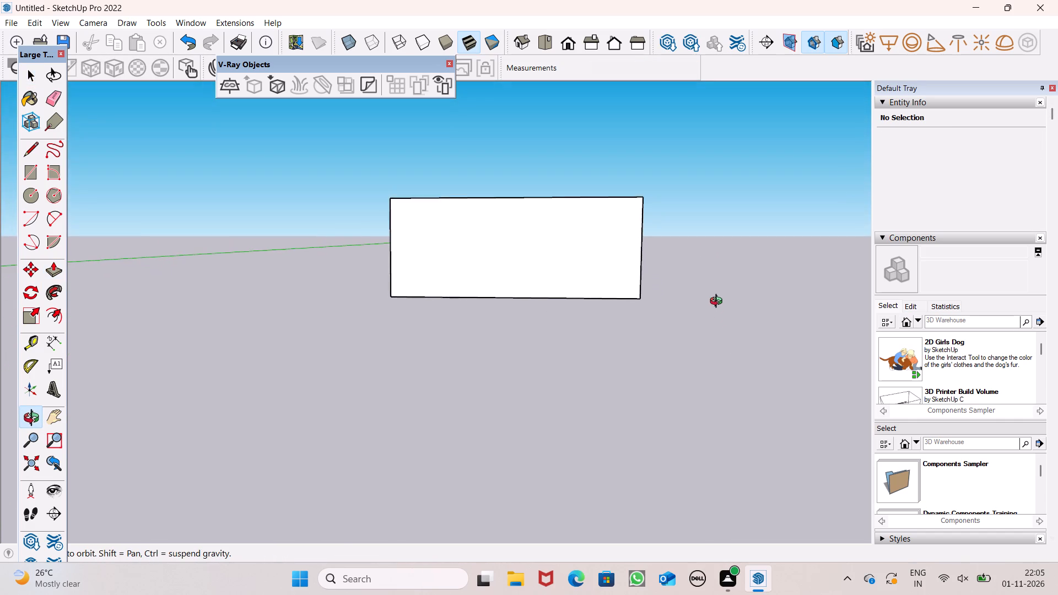
middle_drag(719, 302, 712, 325)
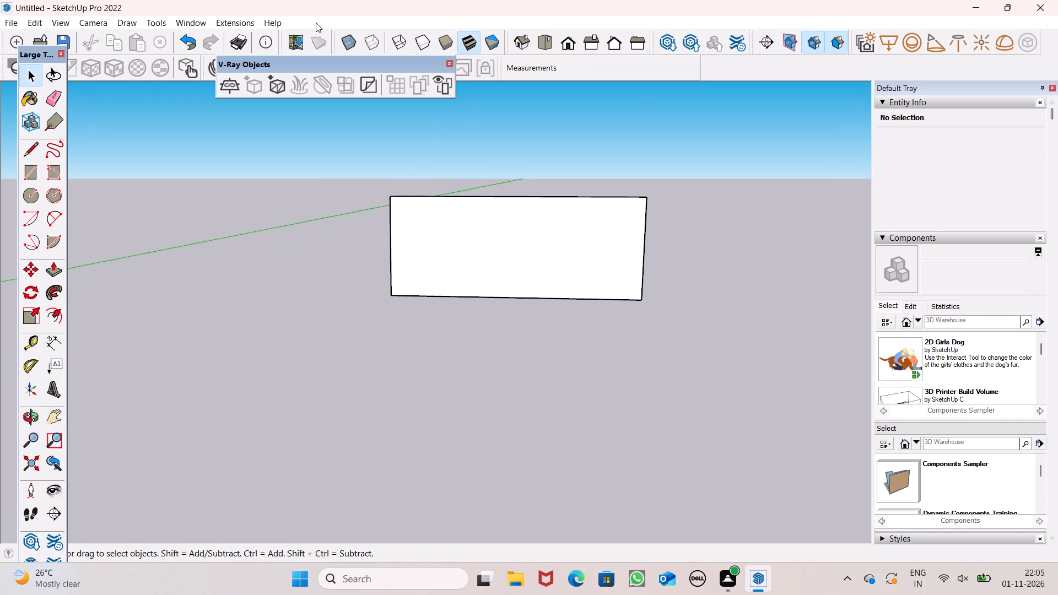
click(25, 170)
middle_drag(410, 217, 398, 239)
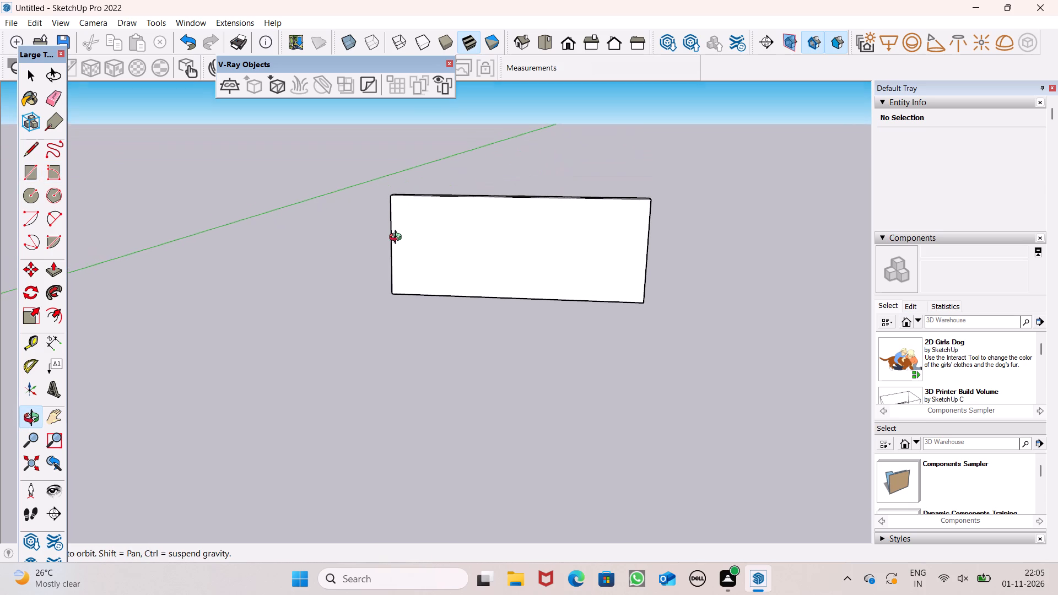
middle_drag(398, 239, 402, 241)
middle_drag(401, 245, 417, 245)
click(33, 160)
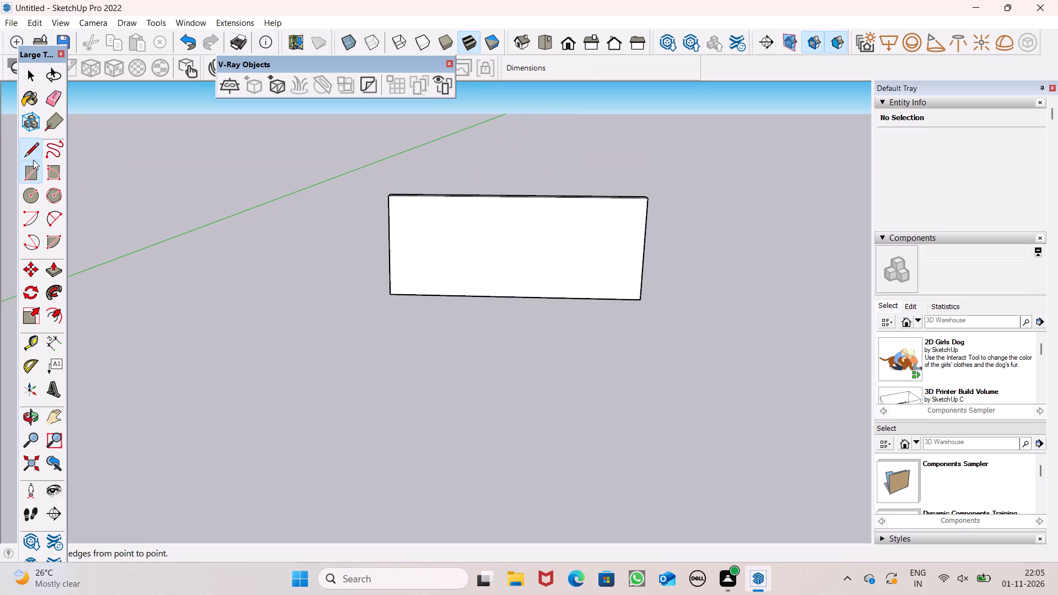
middle_drag(397, 187, 405, 248)
scroll(414, 152, up, 4)
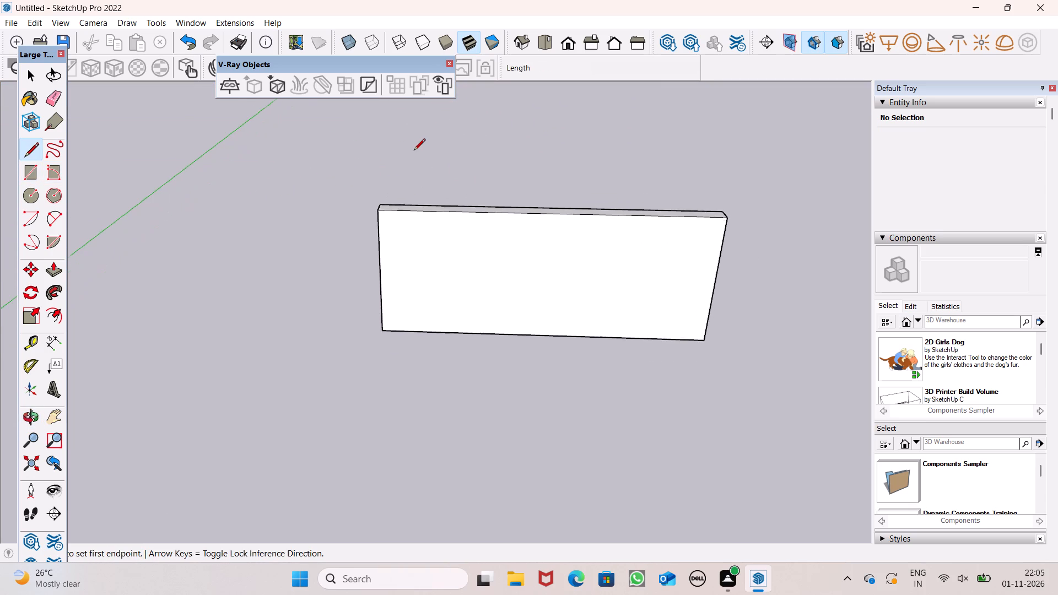
middle_drag(420, 218, 433, 254)
scroll(431, 252, up, 6)
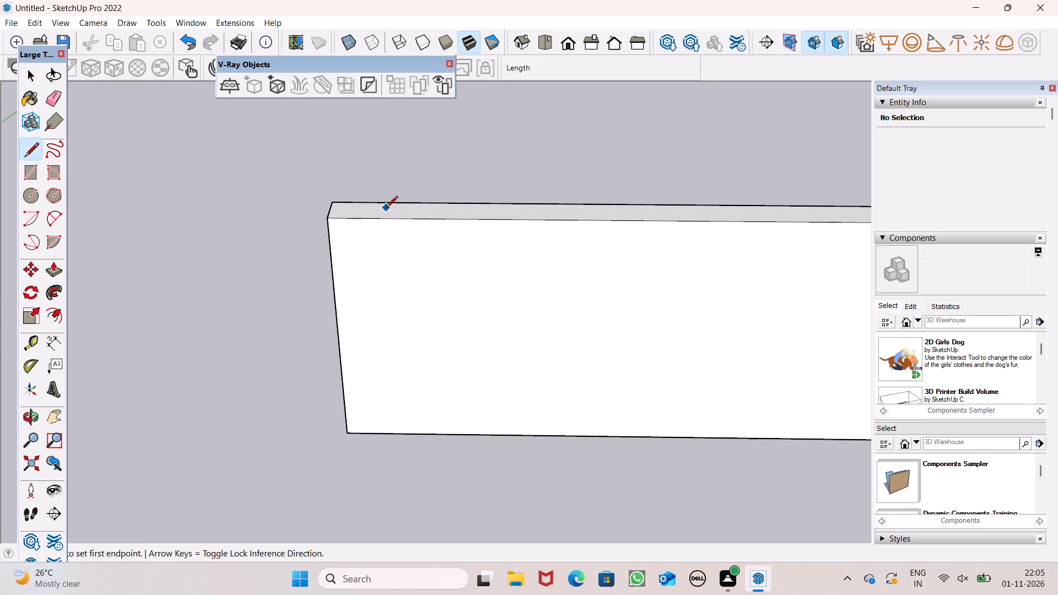
click(385, 204)
click(386, 218)
Continue that line vertically down the panel's front face from the top edge to the bottom edge.
click(381, 221)
scroll(382, 231, down, 1)
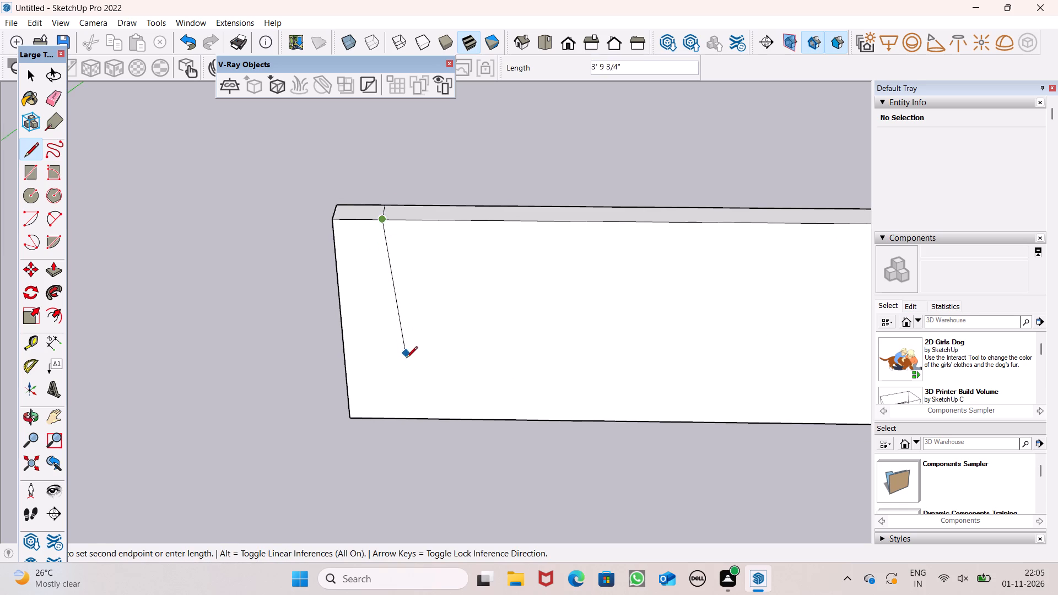
click(391, 416)
Draw a vertical line about 2' 4" long on the front face, right of the middle, ending at the panel's top edge.
scroll(264, 322, down, 2)
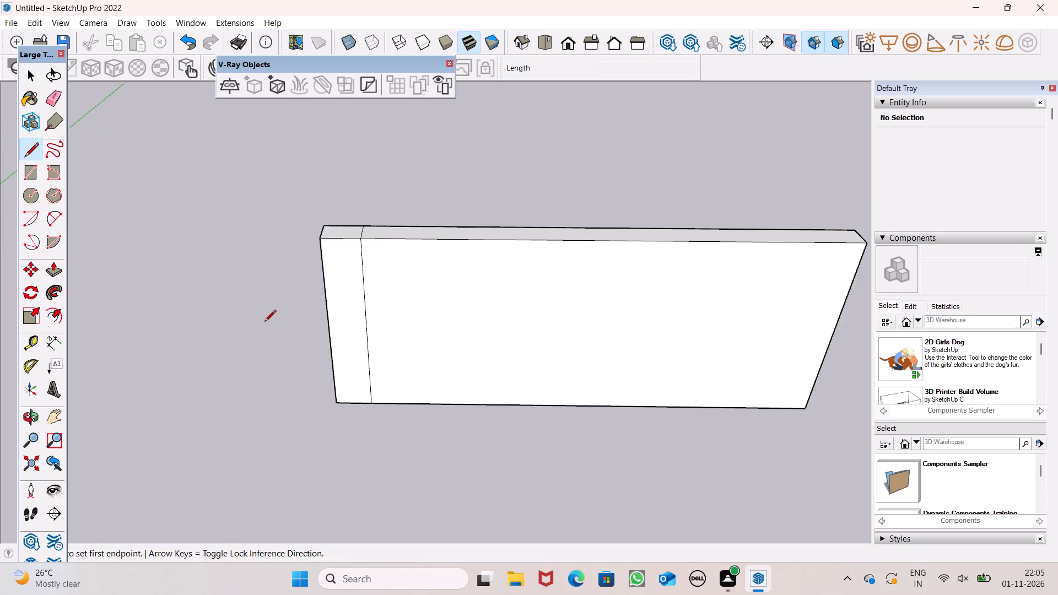
scroll(264, 322, down, 1)
middle_drag(288, 340, 282, 169)
scroll(284, 177, down, 3)
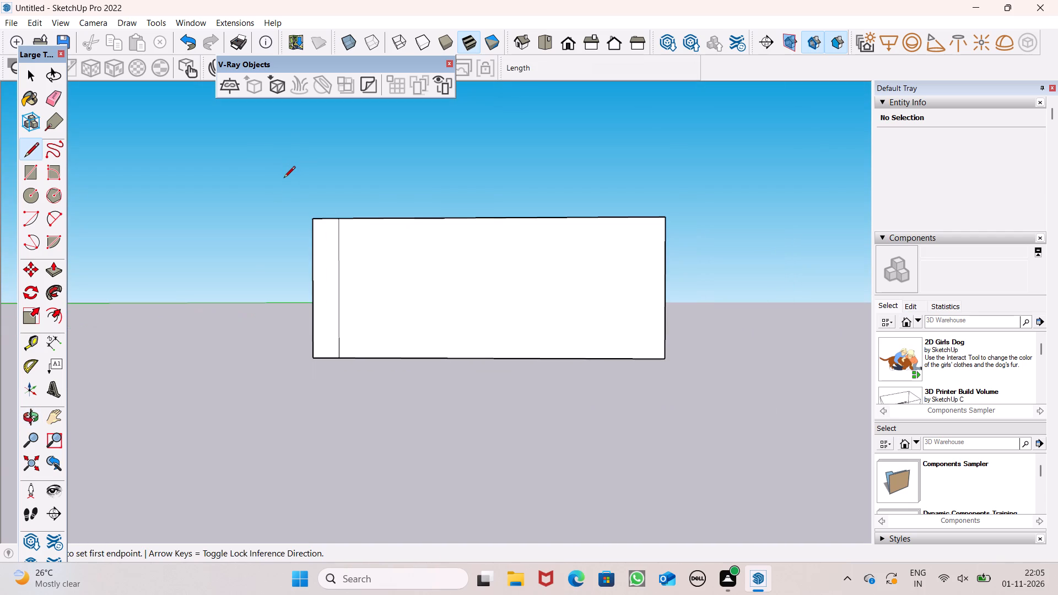
scroll(601, 172, down, 2)
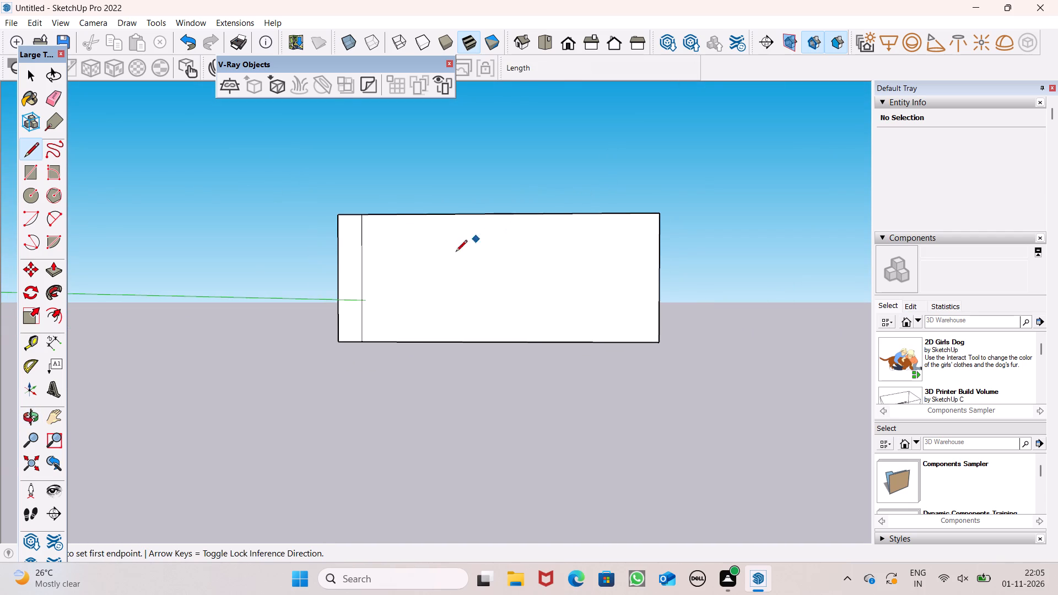
middle_drag(449, 302, 449, 309)
scroll(449, 309, up, 1)
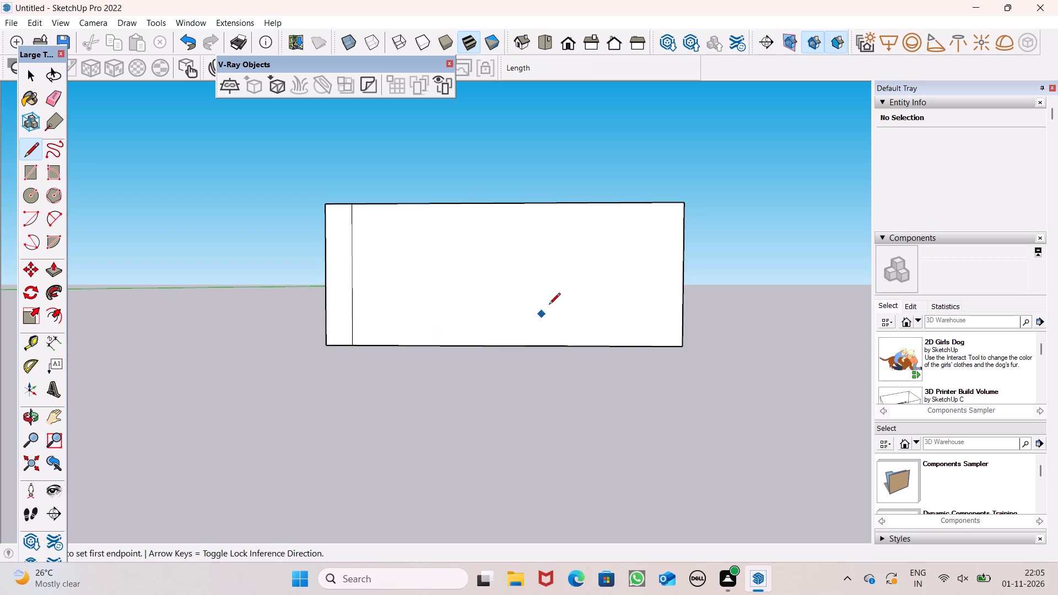
middle_drag(624, 272, 635, 344)
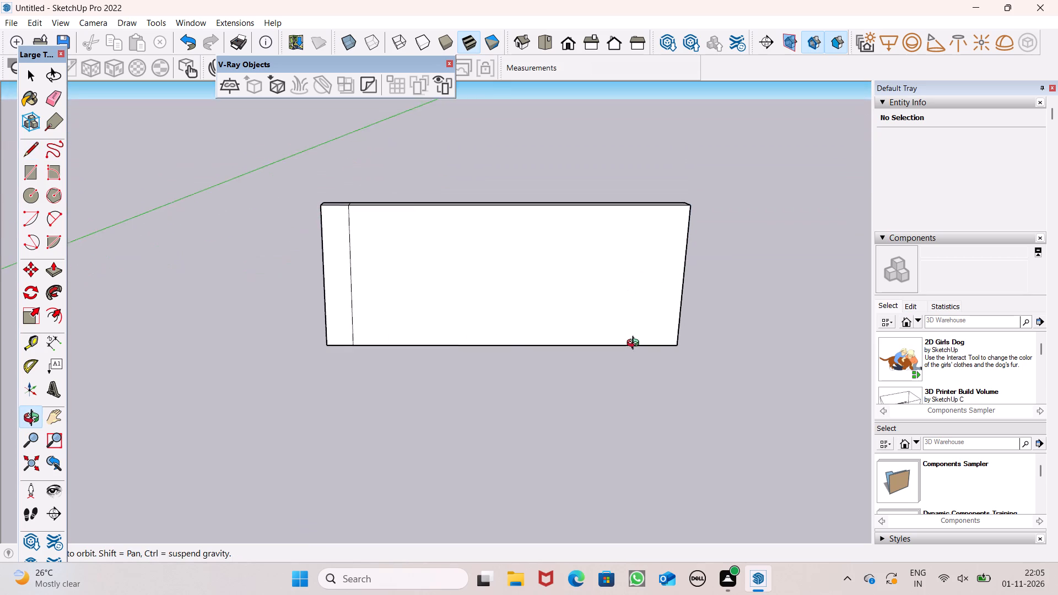
middle_drag(635, 344, 637, 331)
middle_drag(581, 225, 597, 258)
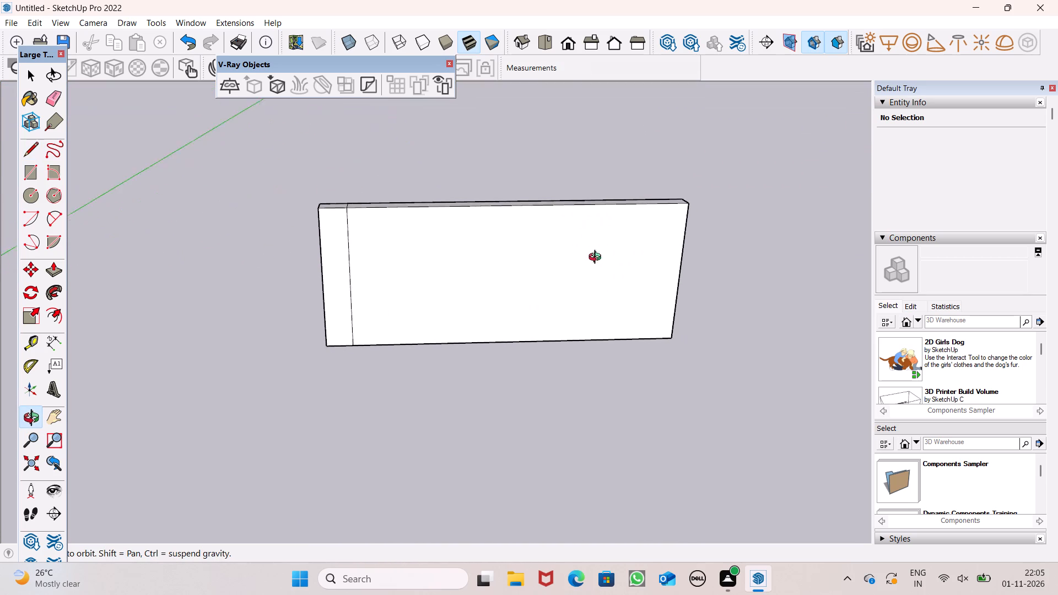
middle_drag(597, 258, 581, 200)
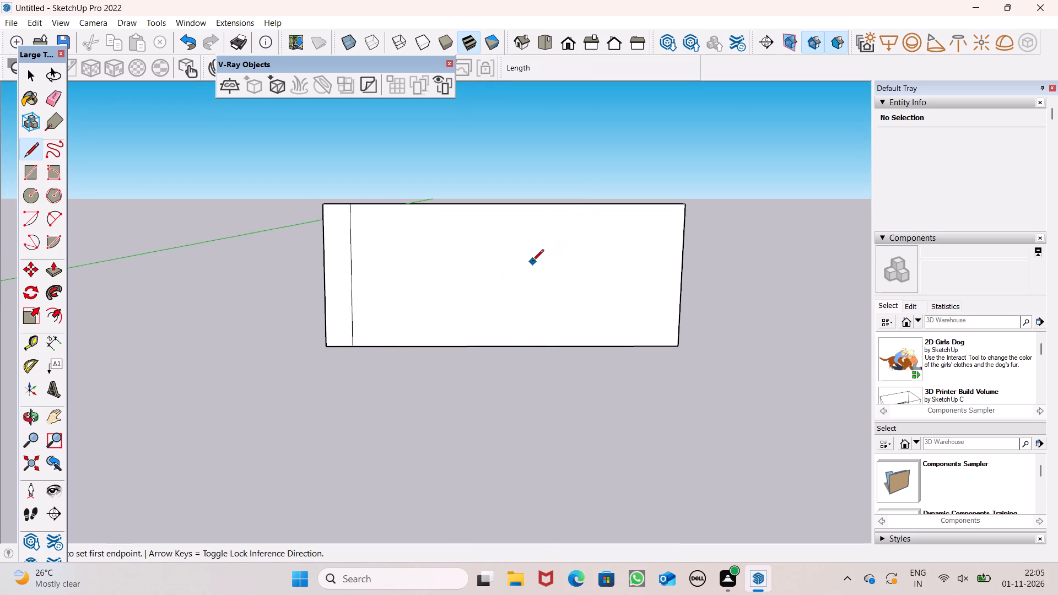
middle_drag(593, 274, 539, 278)
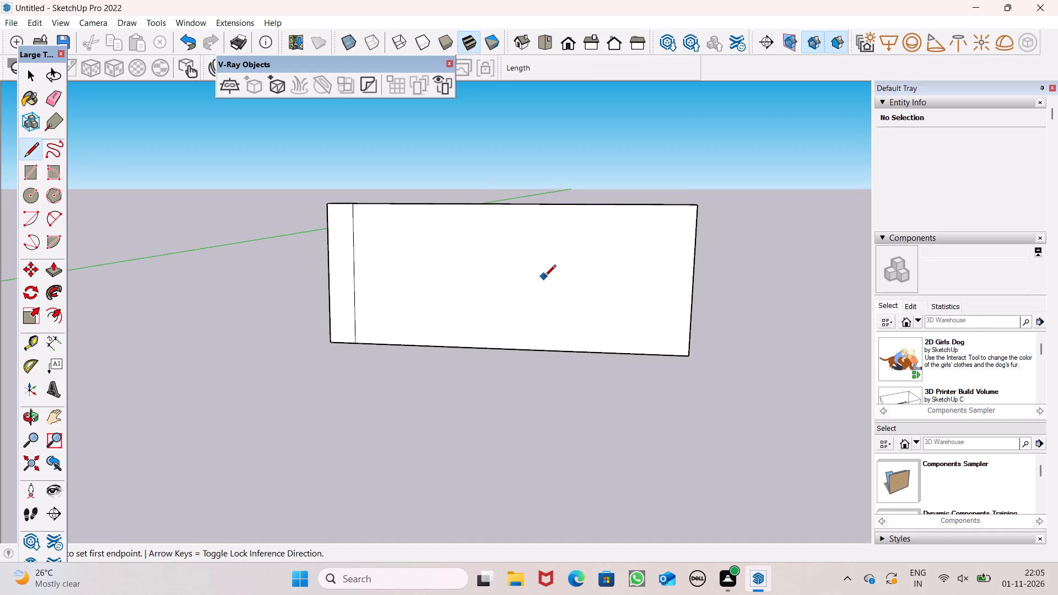
middle_drag(546, 277, 560, 263)
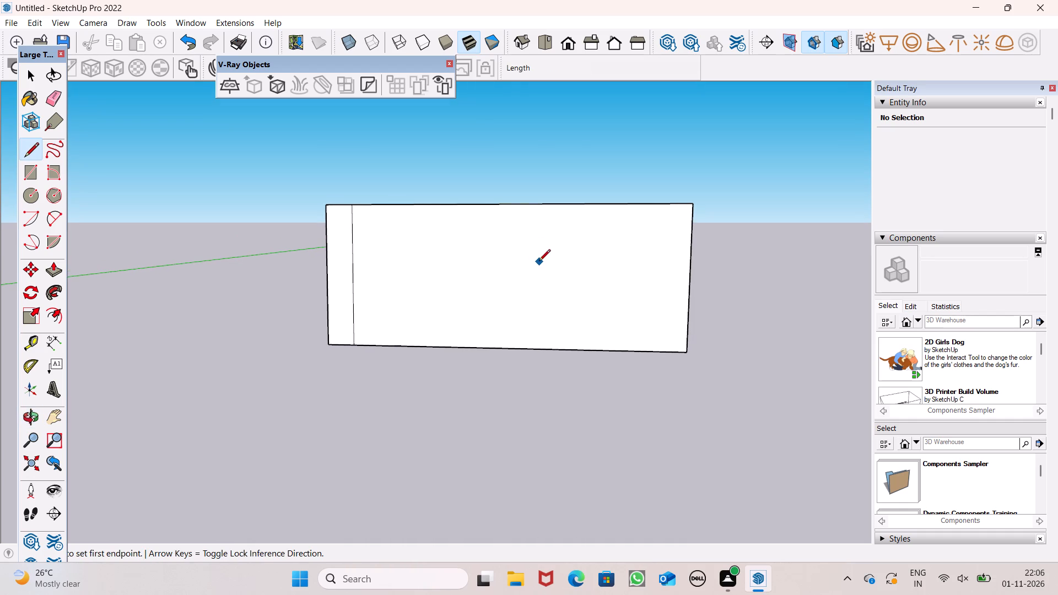
click(539, 261)
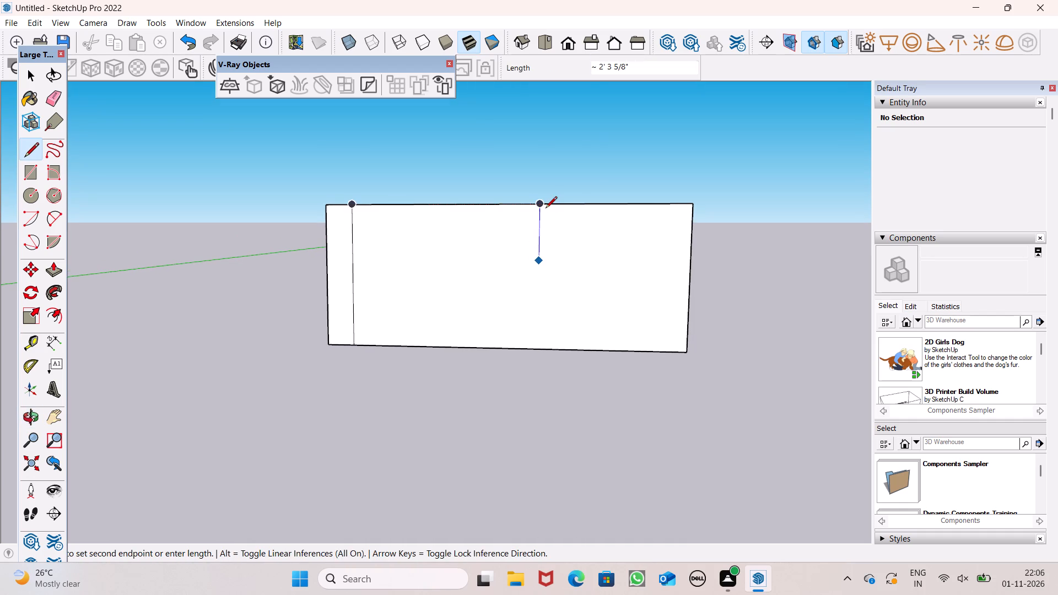
click(545, 207)
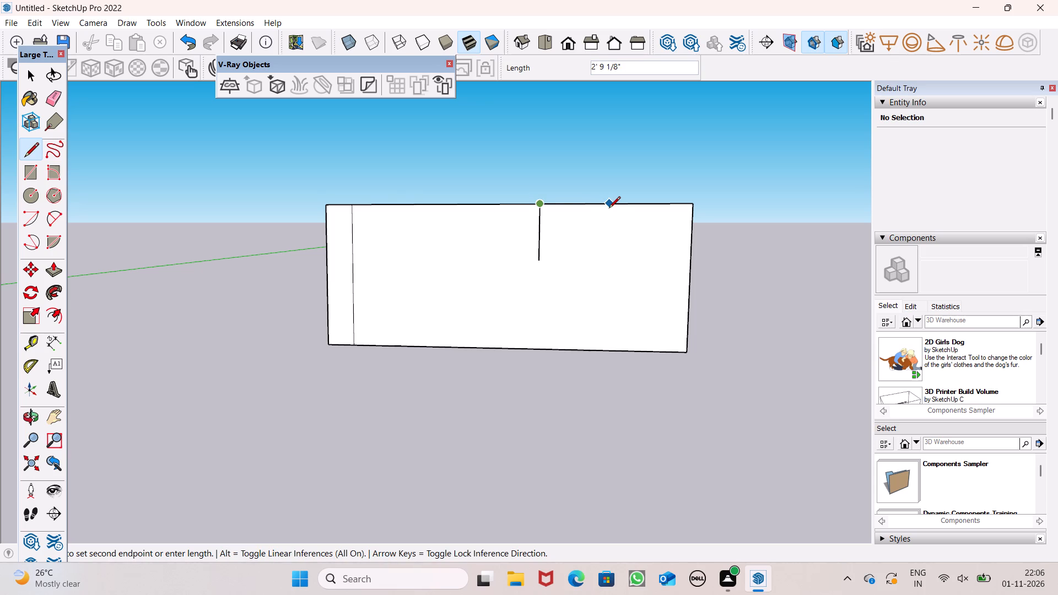
key(space)
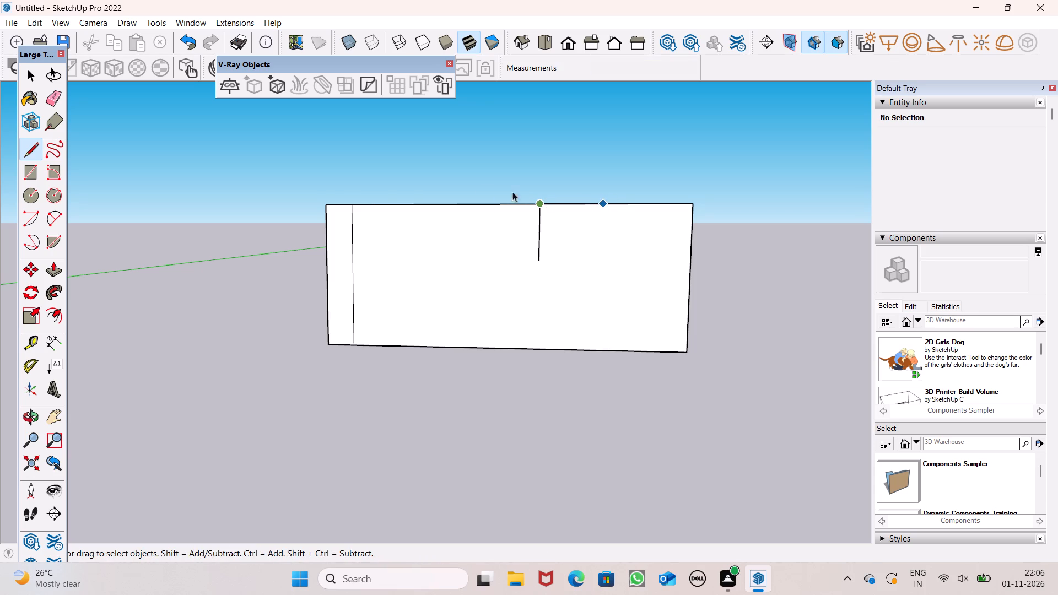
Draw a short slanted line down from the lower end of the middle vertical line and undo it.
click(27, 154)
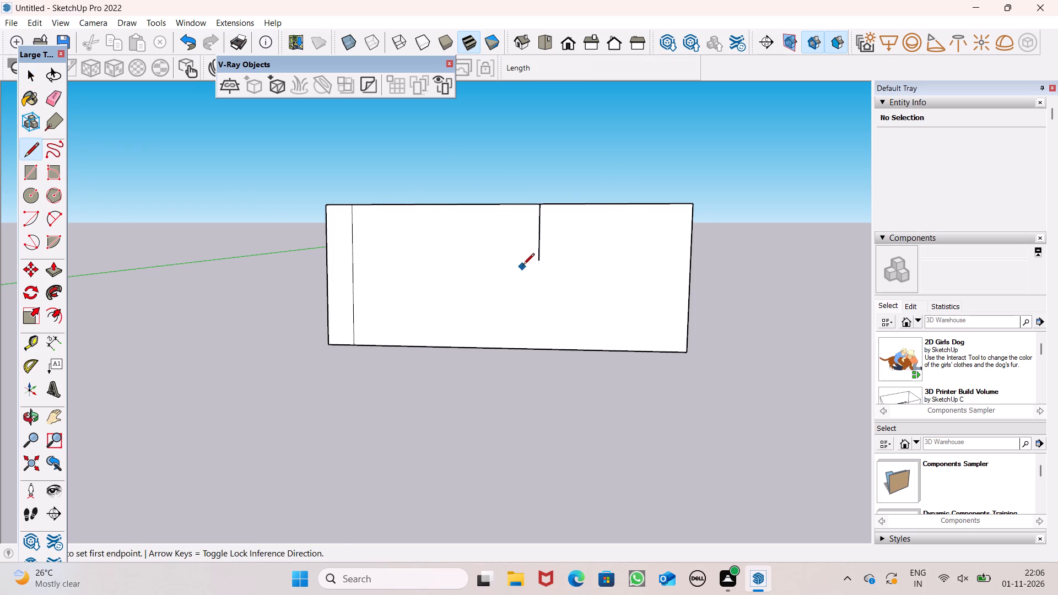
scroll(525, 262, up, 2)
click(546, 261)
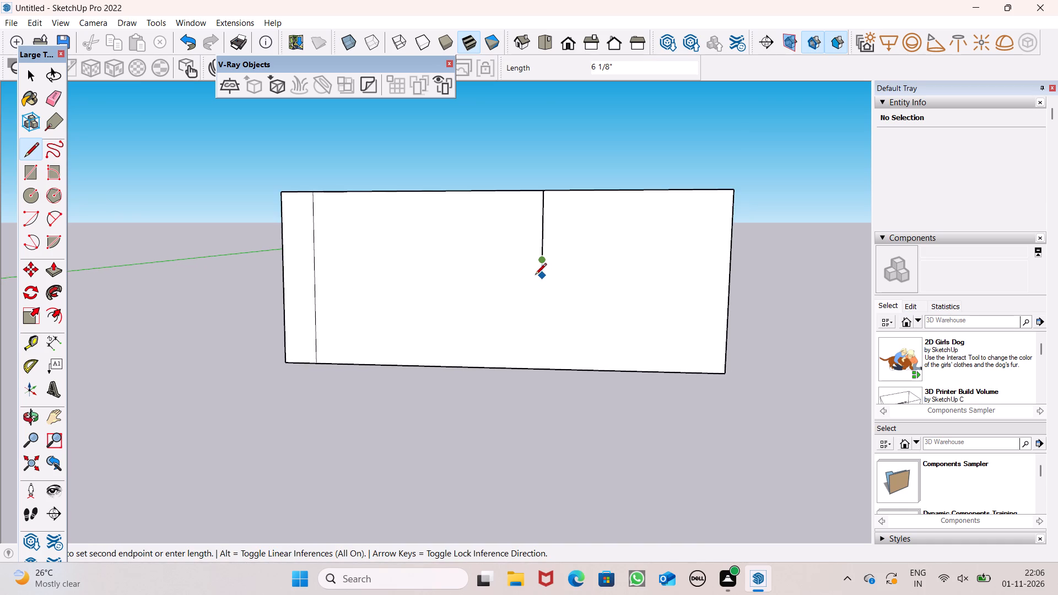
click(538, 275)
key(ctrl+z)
Continue from the short vertical line's lower end with a stepped line: right, up about 9", right about 1' 7", and down to the bottom edge.
middle_drag(561, 275, 328, 434)
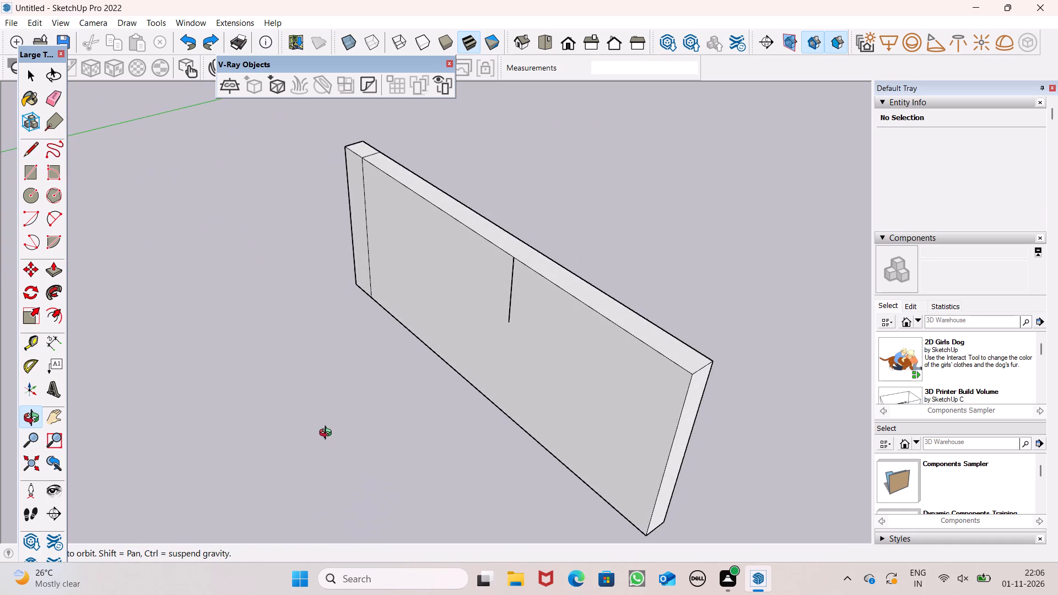
middle_drag(328, 434, 563, 314)
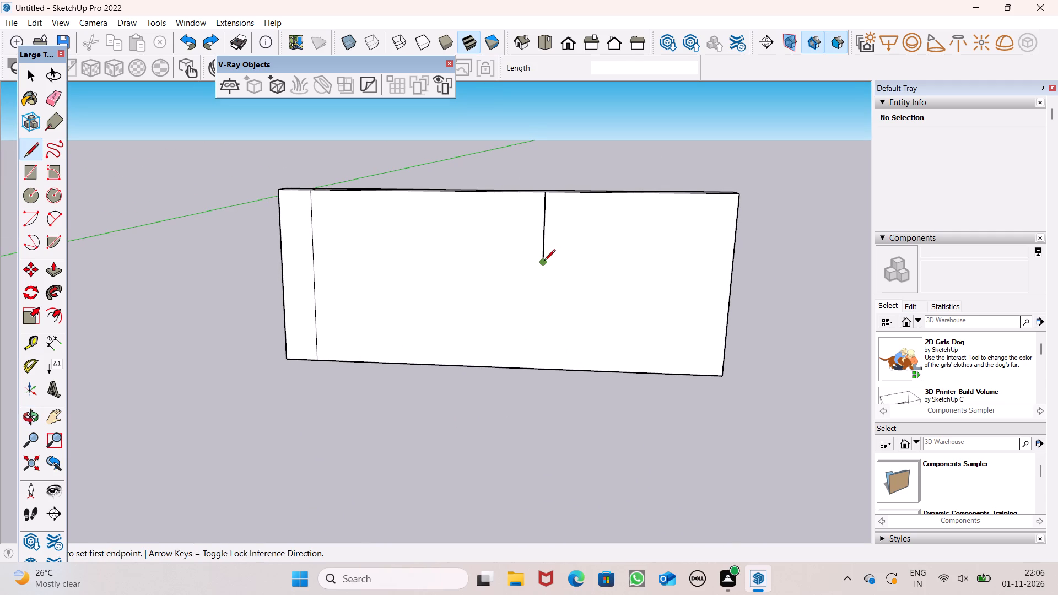
click(544, 262)
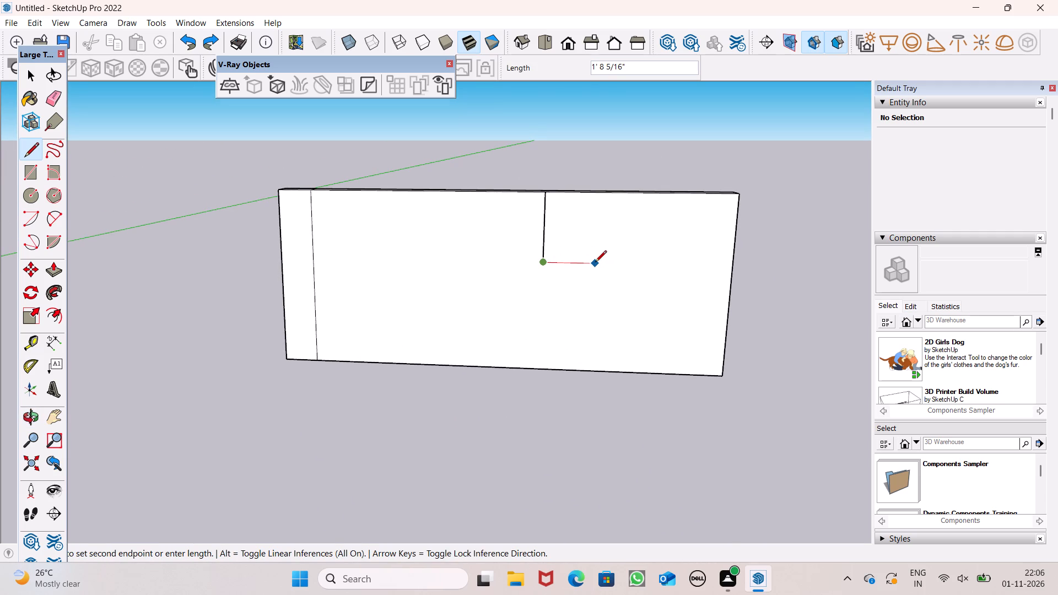
click(589, 261)
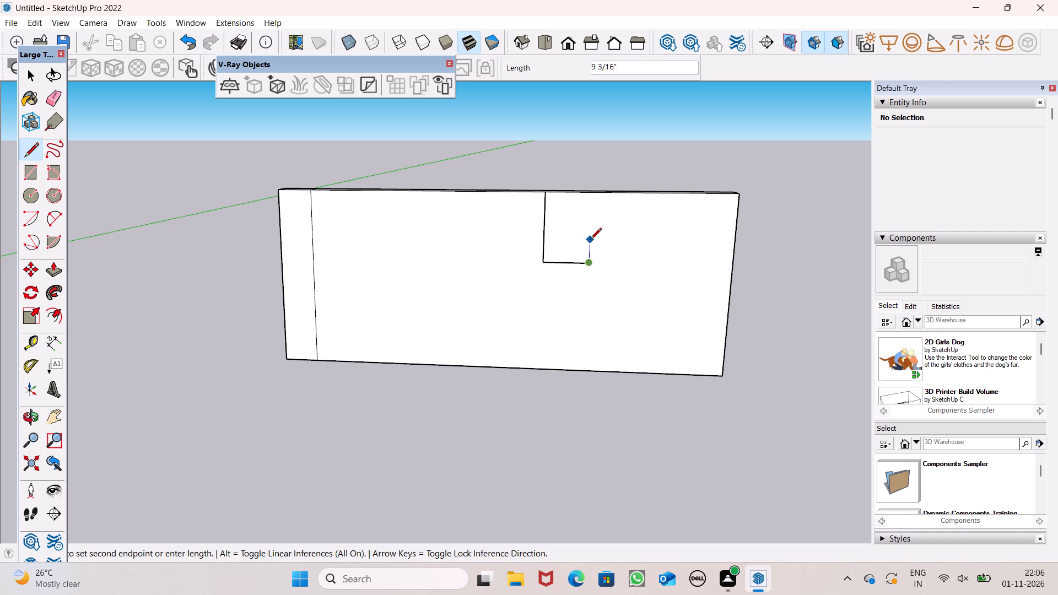
click(590, 240)
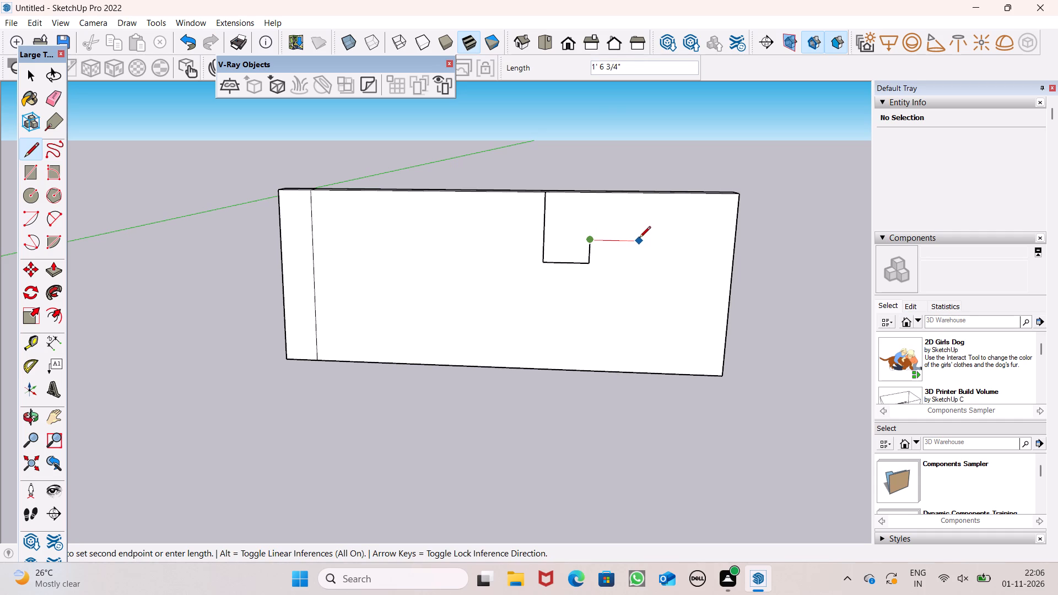
click(640, 238)
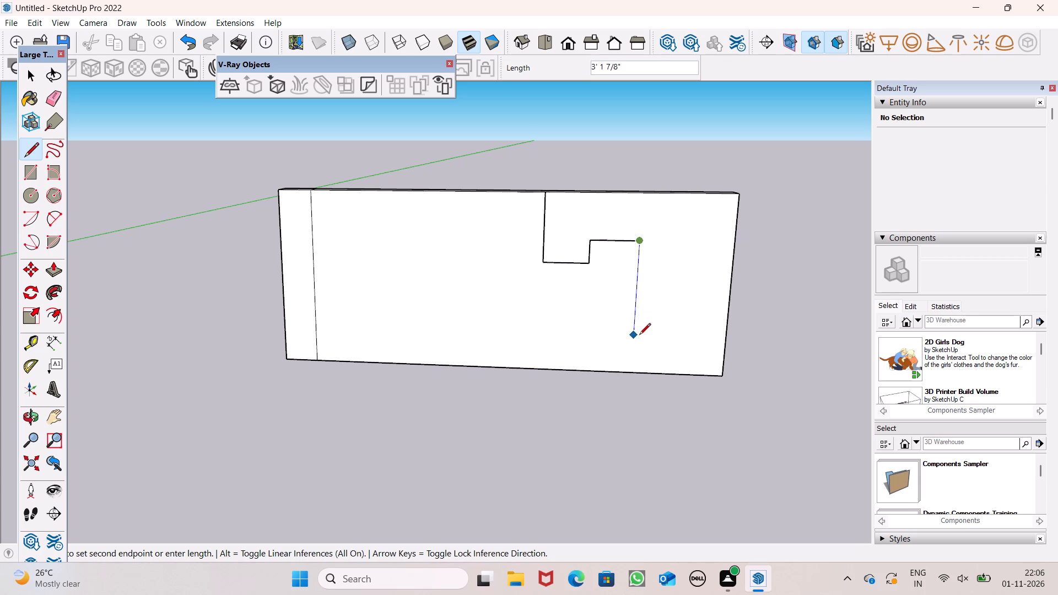
click(632, 373)
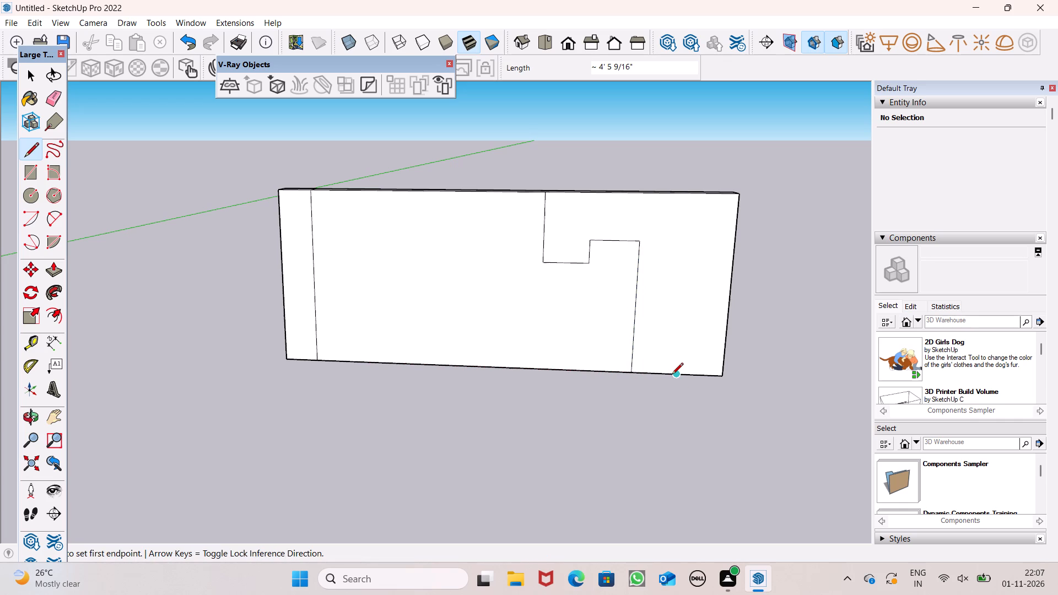
Draw a 6' vertical line on the front face between the stepped line and the right end, from bottom edge to top edge.
click(671, 374)
click(689, 197)
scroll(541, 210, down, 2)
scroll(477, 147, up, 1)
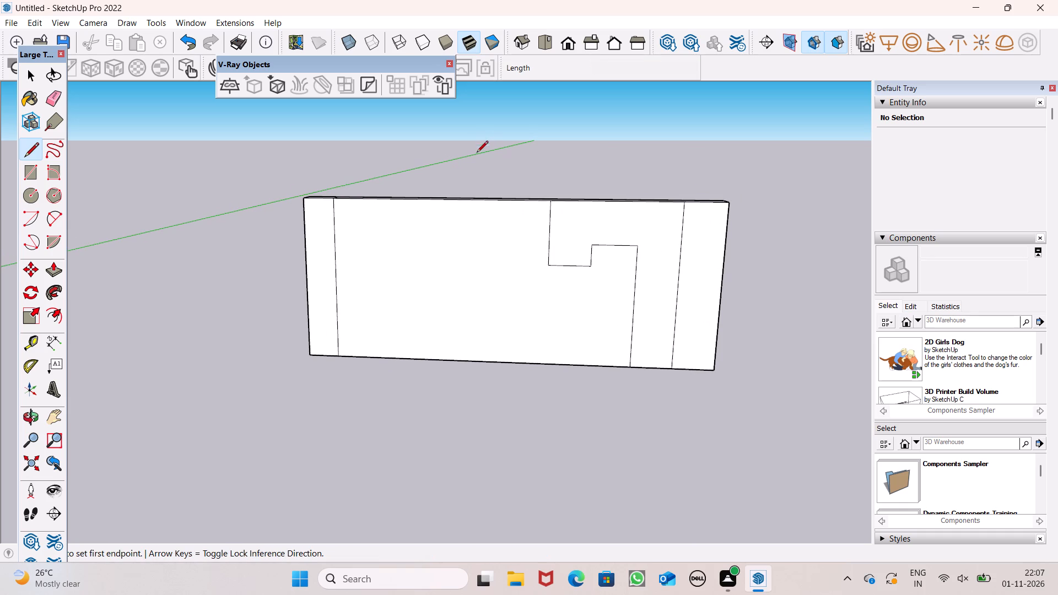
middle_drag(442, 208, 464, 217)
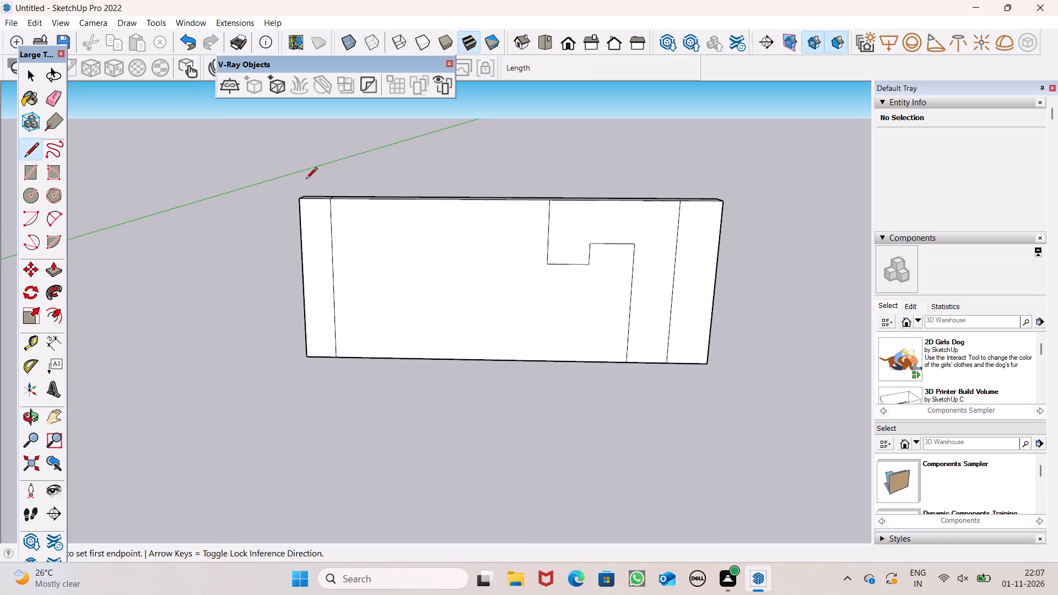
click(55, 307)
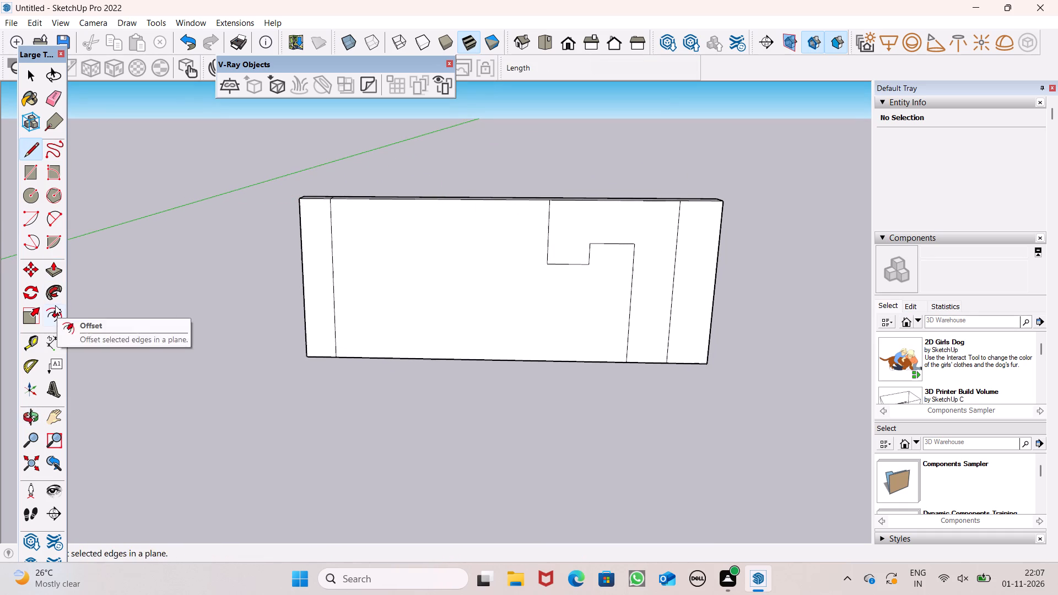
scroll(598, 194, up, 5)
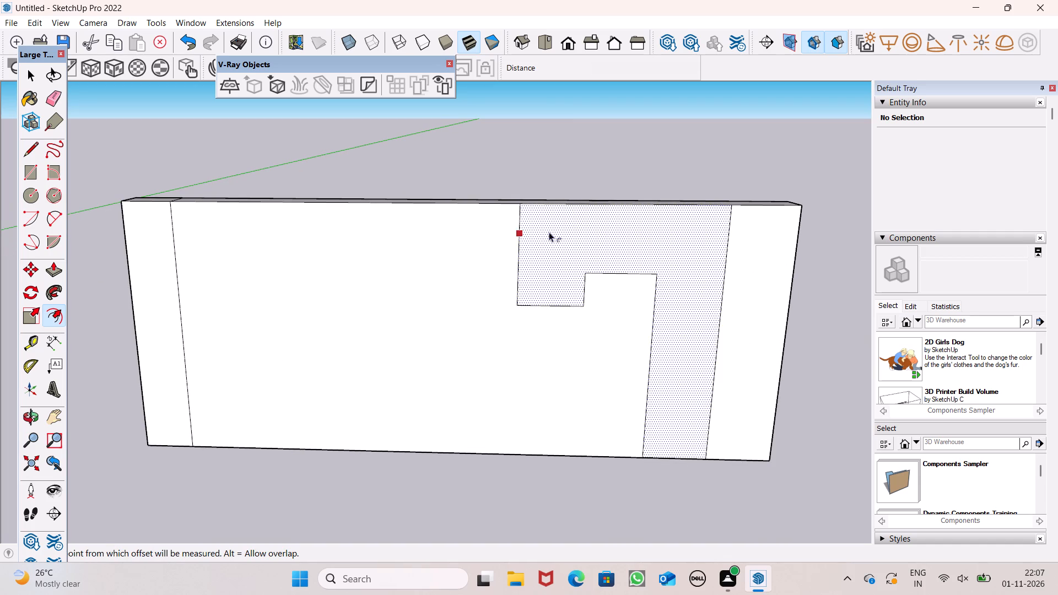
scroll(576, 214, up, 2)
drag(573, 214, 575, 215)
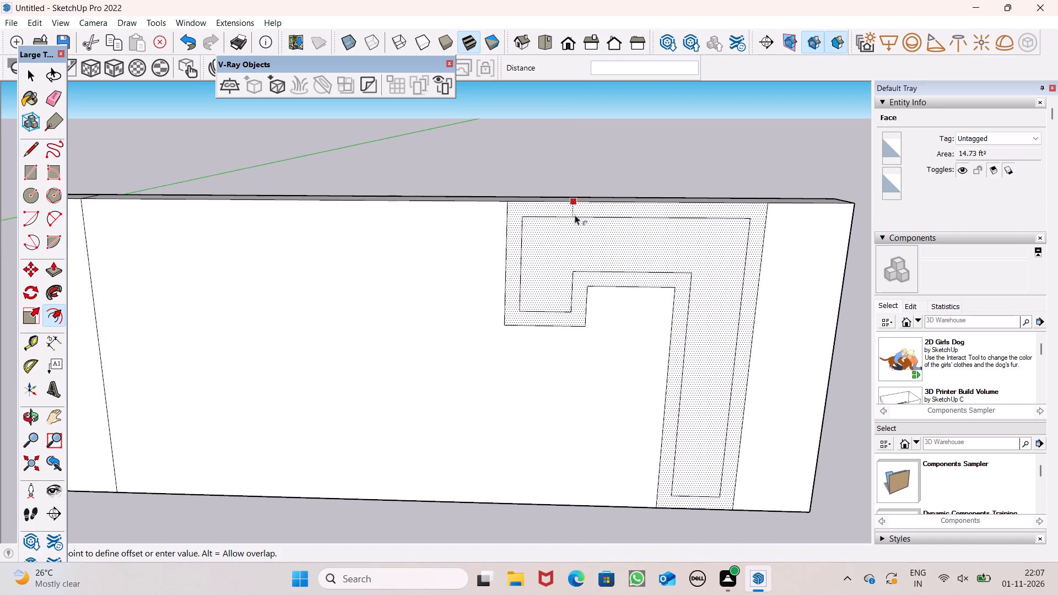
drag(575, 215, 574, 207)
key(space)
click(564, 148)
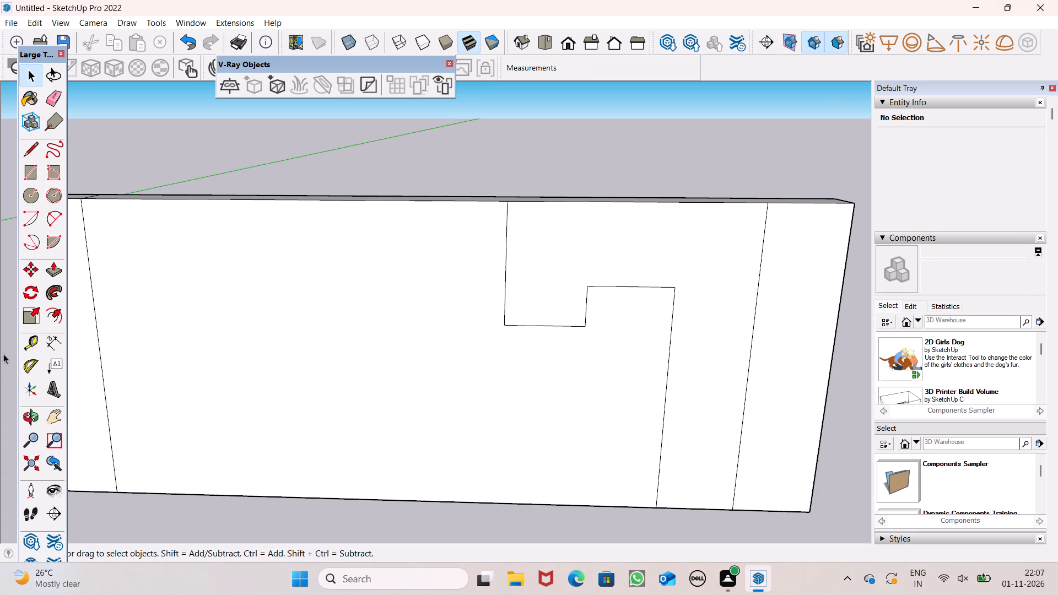
Offset the outline of the stepped region on the front face slightly inward to form a narrow border.
click(62, 321)
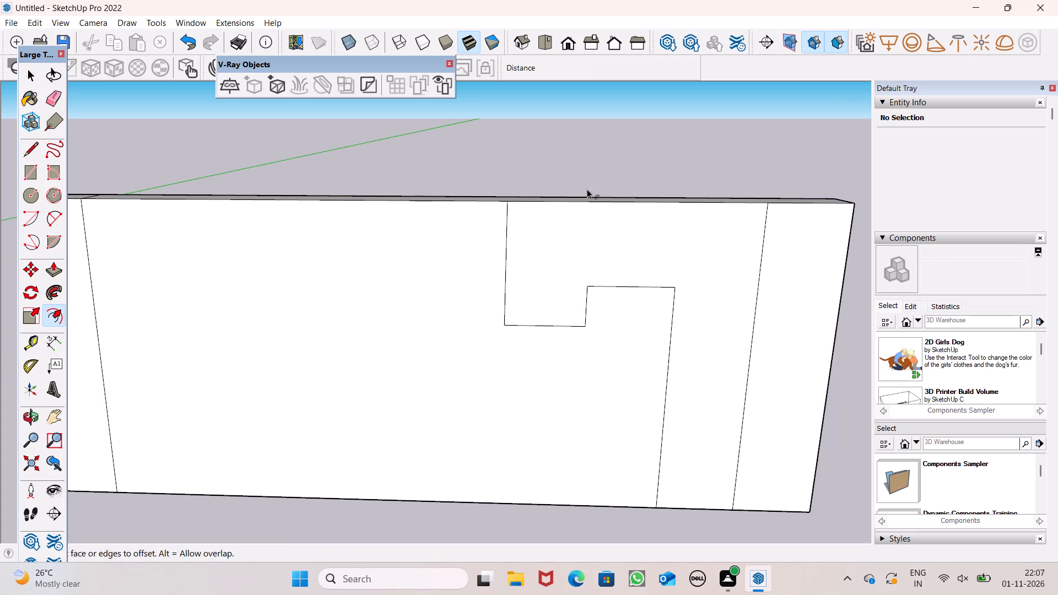
drag(587, 215, 580, 212)
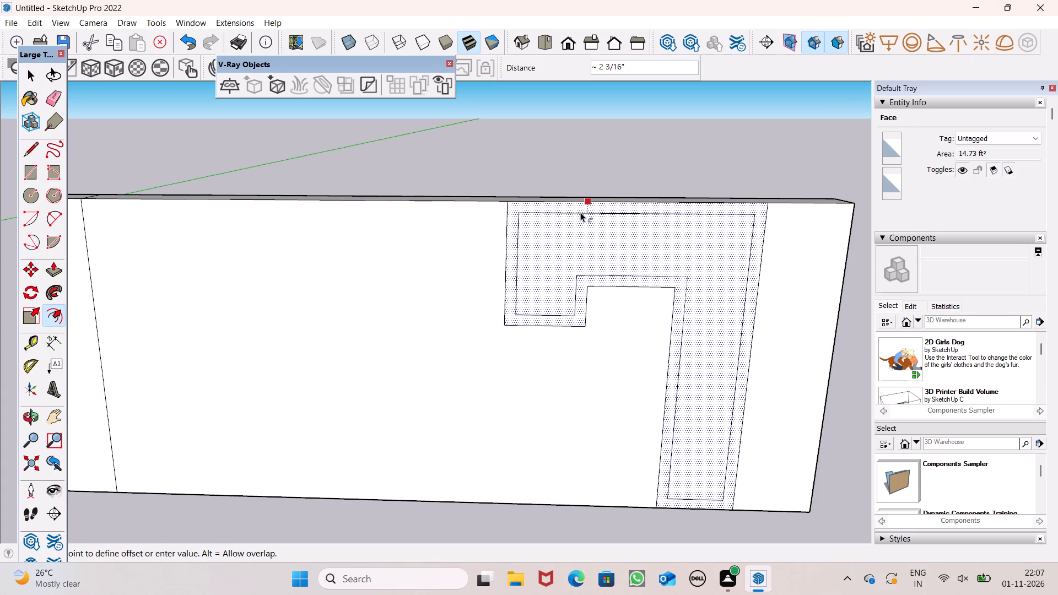
drag(580, 212, 580, 209)
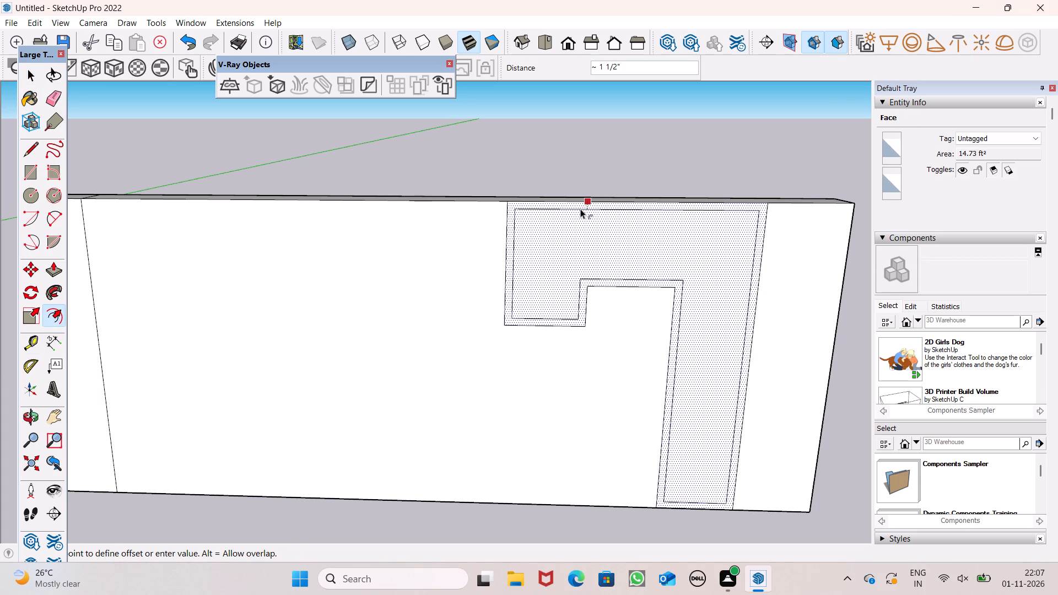
drag(580, 209, 580, 207)
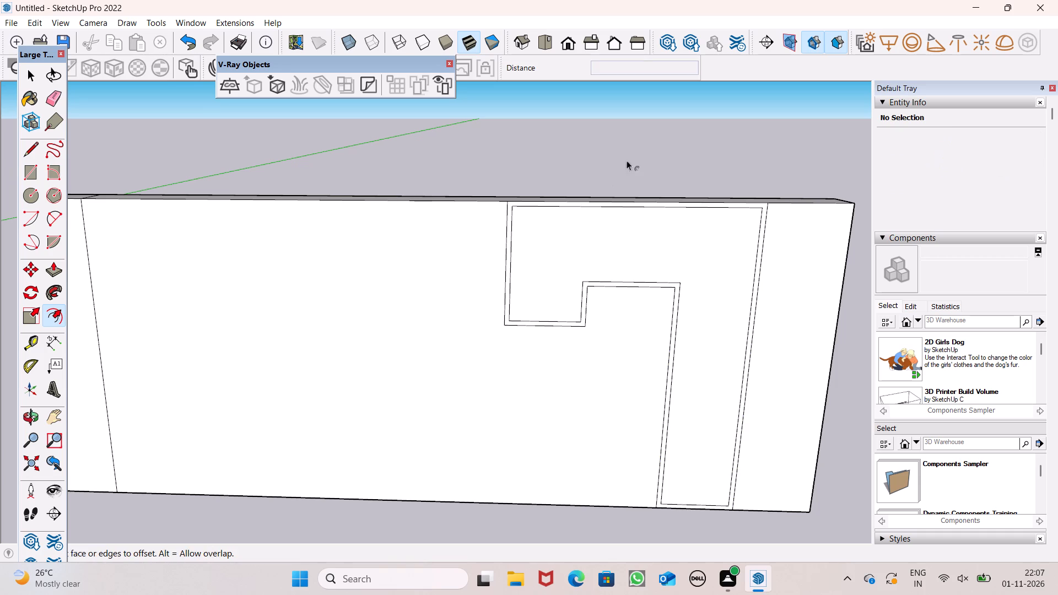
key(space)
click(699, 133)
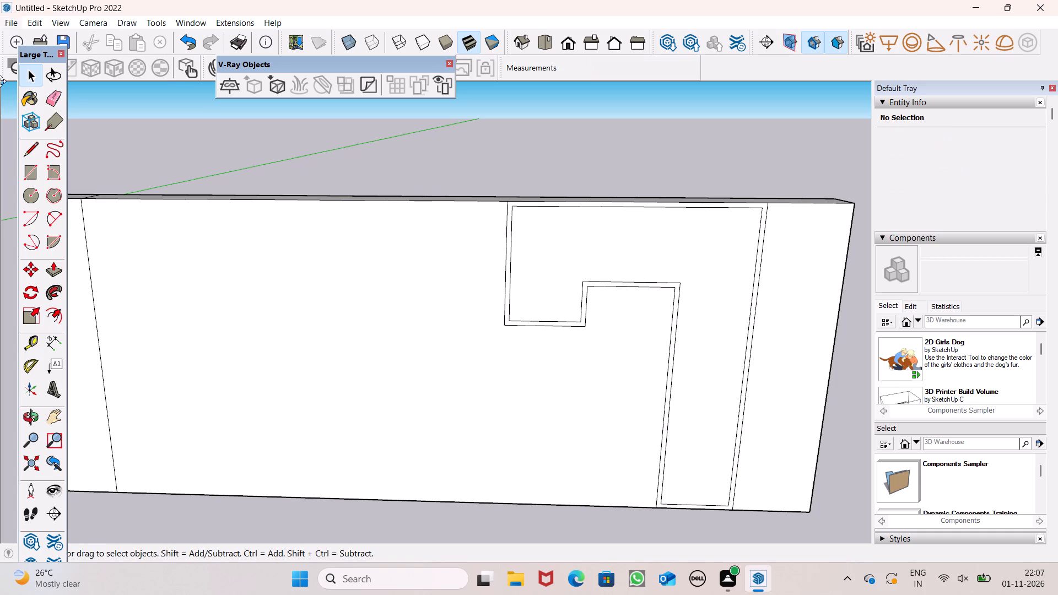
Push/Pull the narrow border around the stepped region outward 1" from the front face.
scroll(446, 194, down, 1)
middle_drag(444, 203, 448, 224)
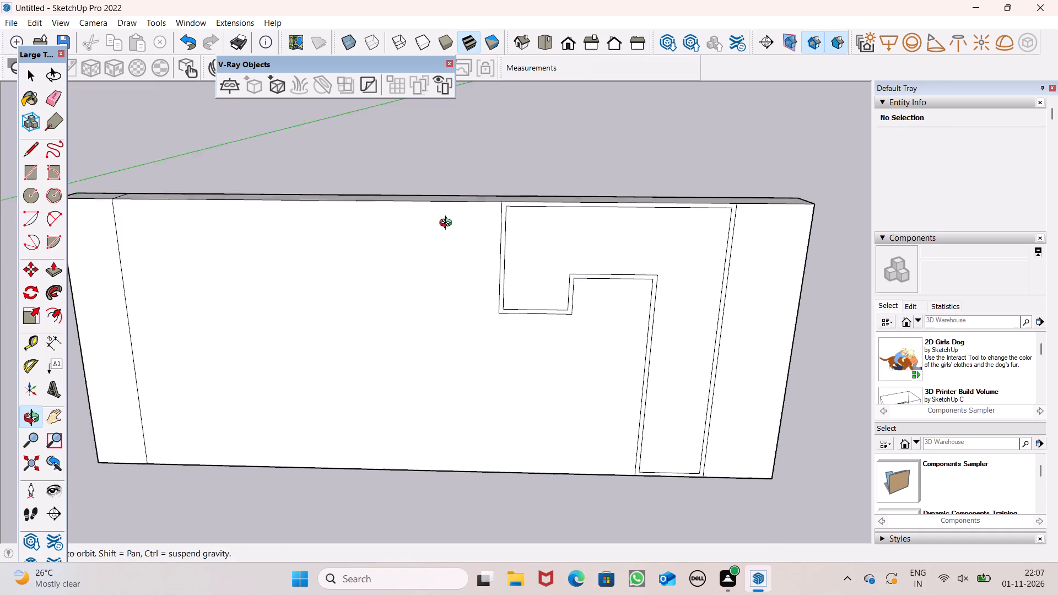
middle_drag(448, 224, 450, 243)
click(46, 269)
middle_drag(261, 238, 272, 289)
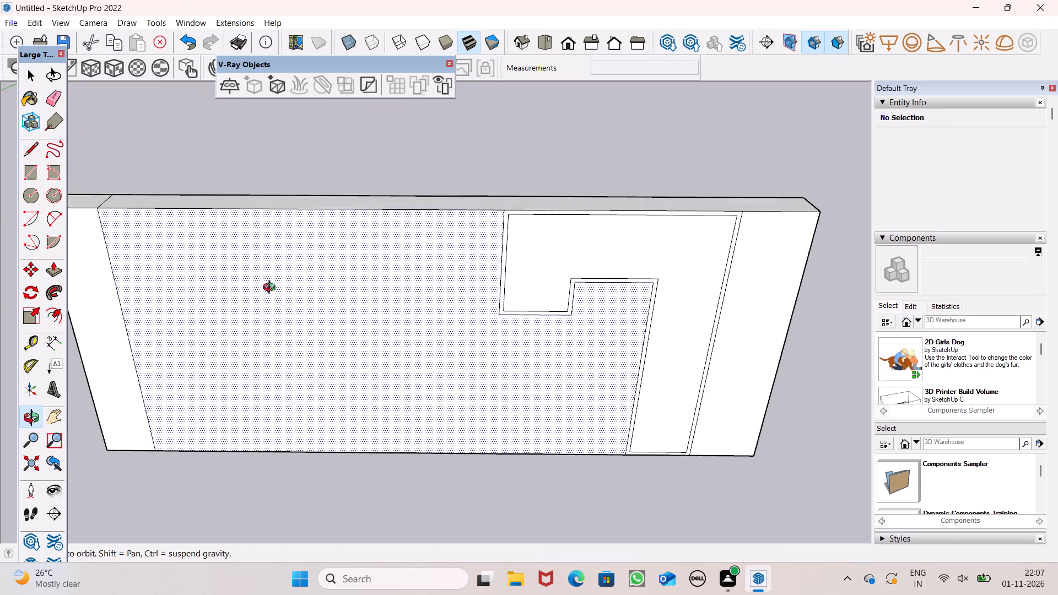
middle_drag(272, 289, 274, 298)
scroll(549, 230, up, 8)
drag(485, 219, 487, 224)
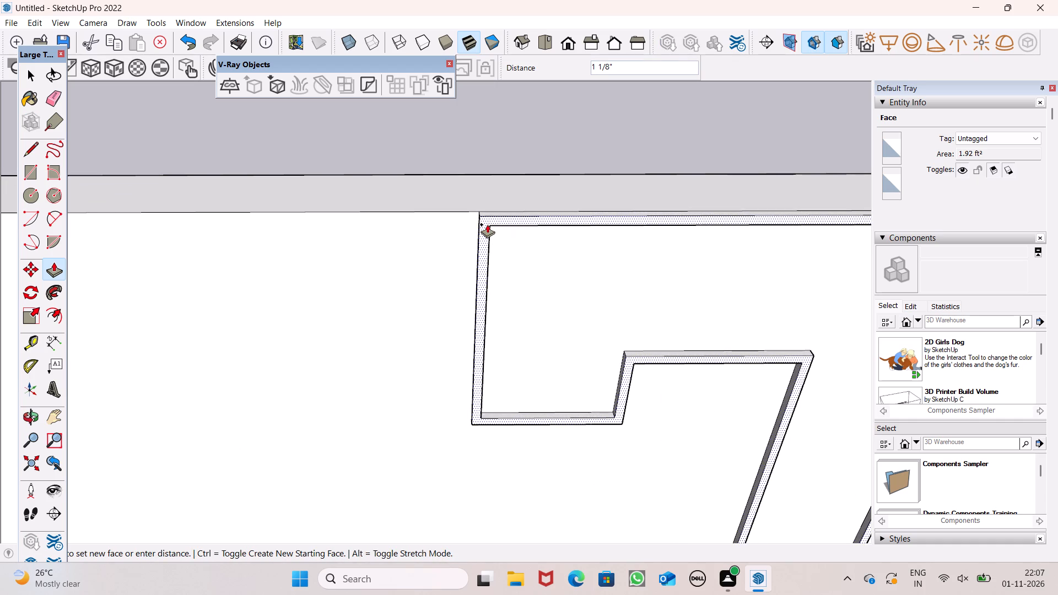
drag(487, 224, 482, 224)
scroll(453, 126, down, 2)
middle_drag(453, 160, 445, 55)
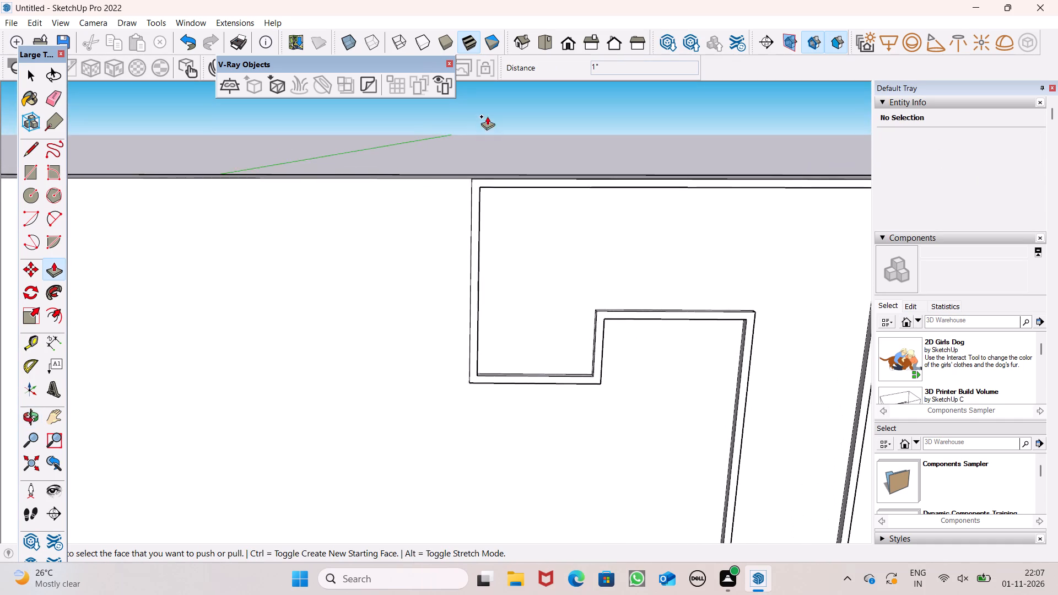
scroll(490, 130, down, 5)
key(space)
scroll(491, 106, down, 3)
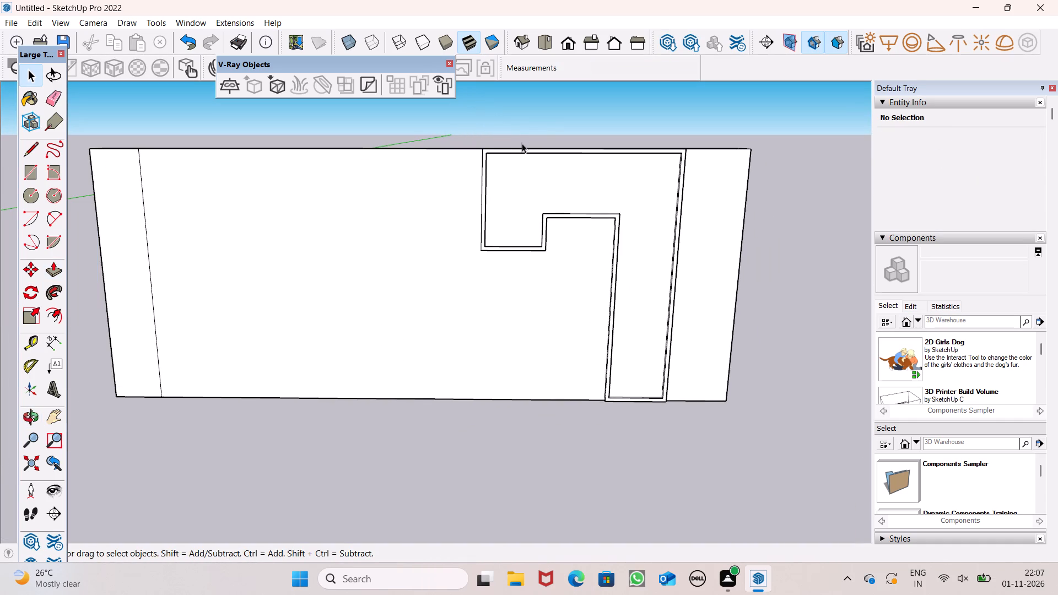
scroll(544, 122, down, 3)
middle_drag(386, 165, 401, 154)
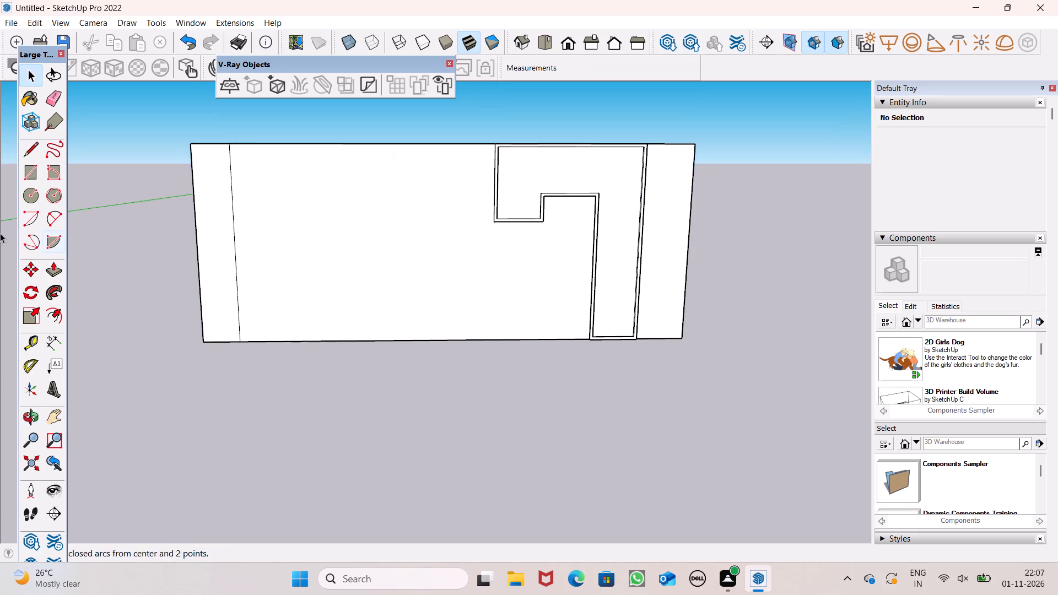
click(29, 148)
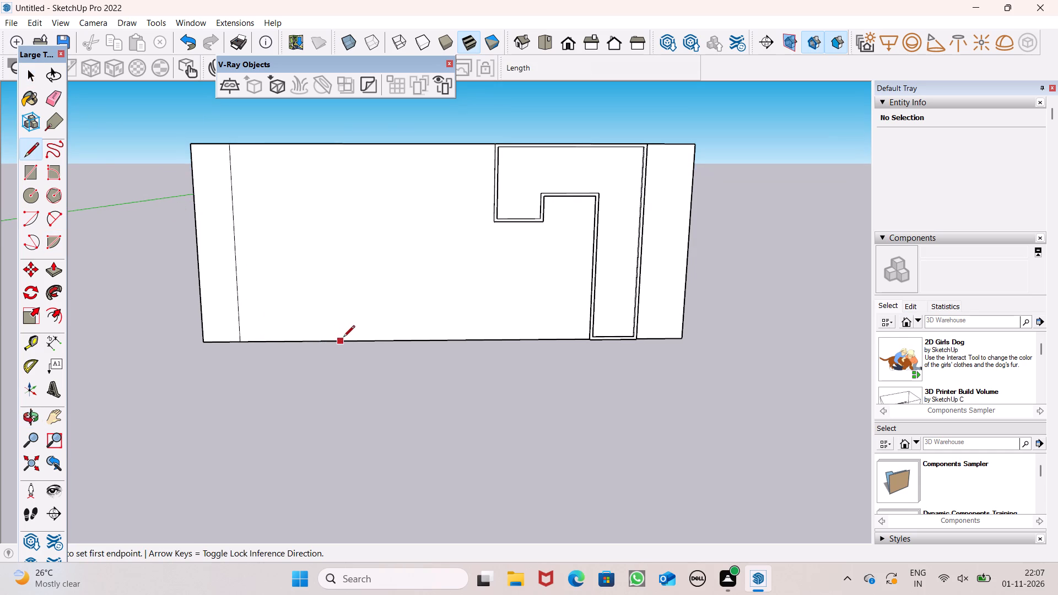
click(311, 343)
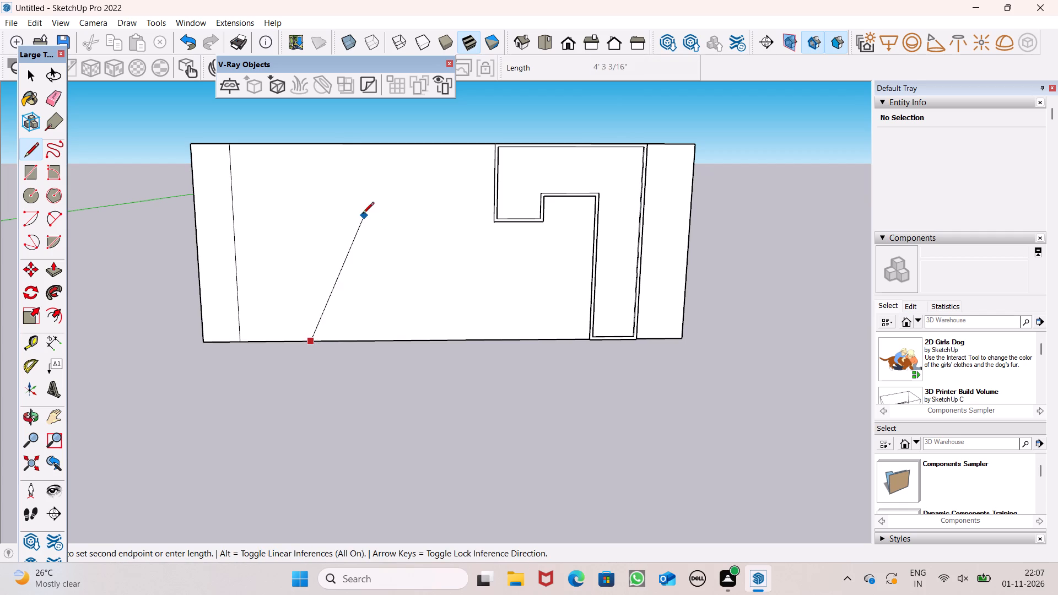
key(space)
Draw a line about 3' 1" horizontally from the stepped region's upper side towards the panel's left end, continuing about 6' 11" diagonally to the bottom edge.
scroll(391, 226, down, 2)
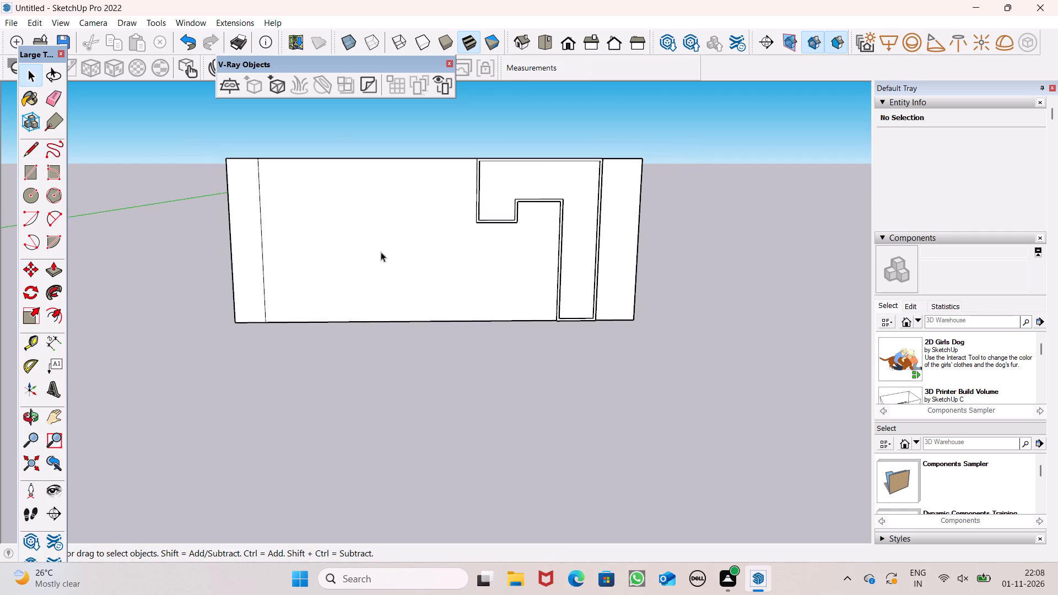
middle_drag(382, 252, 501, 295)
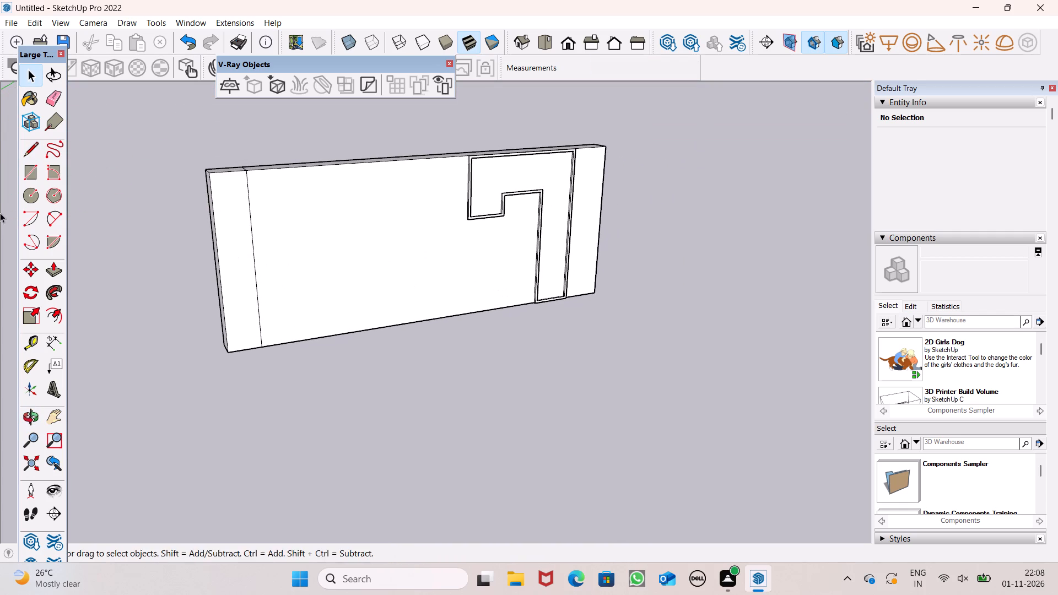
click(25, 148)
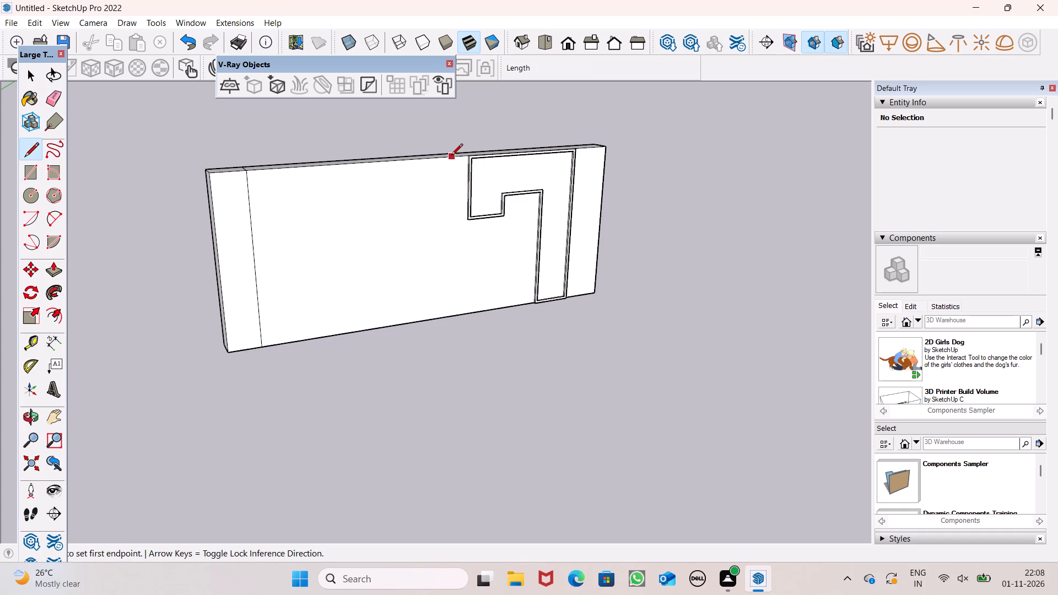
middle_drag(425, 164, 389, 183)
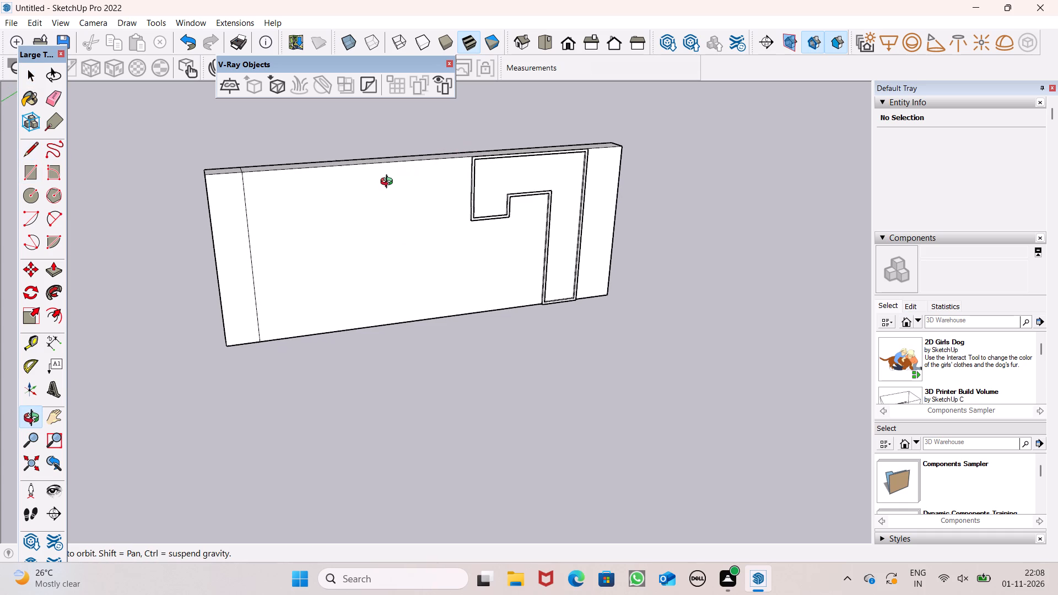
middle_drag(389, 183, 401, 167)
scroll(427, 171, up, 6)
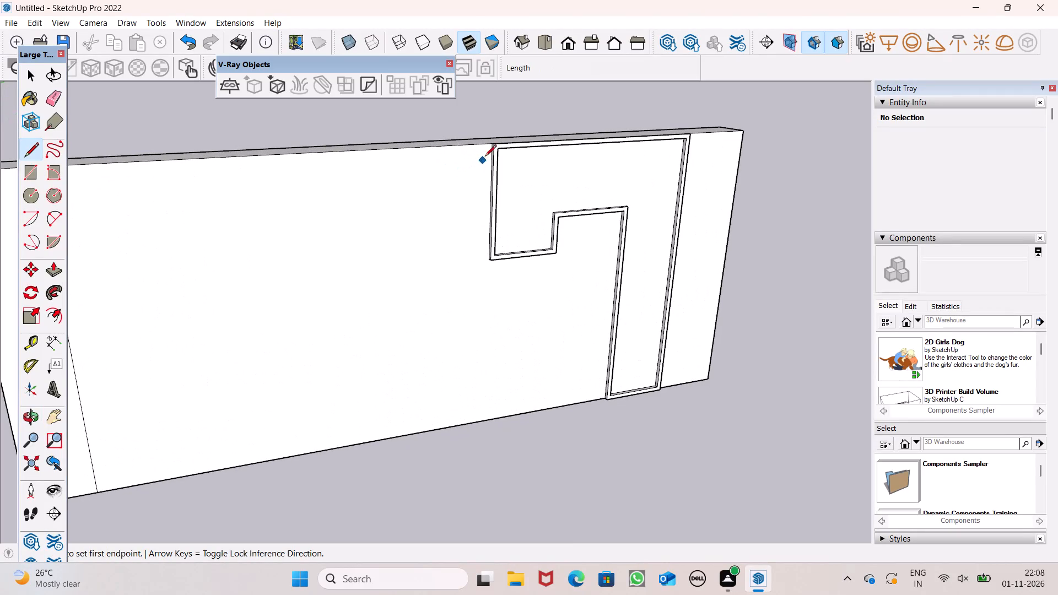
scroll(466, 159, up, 9)
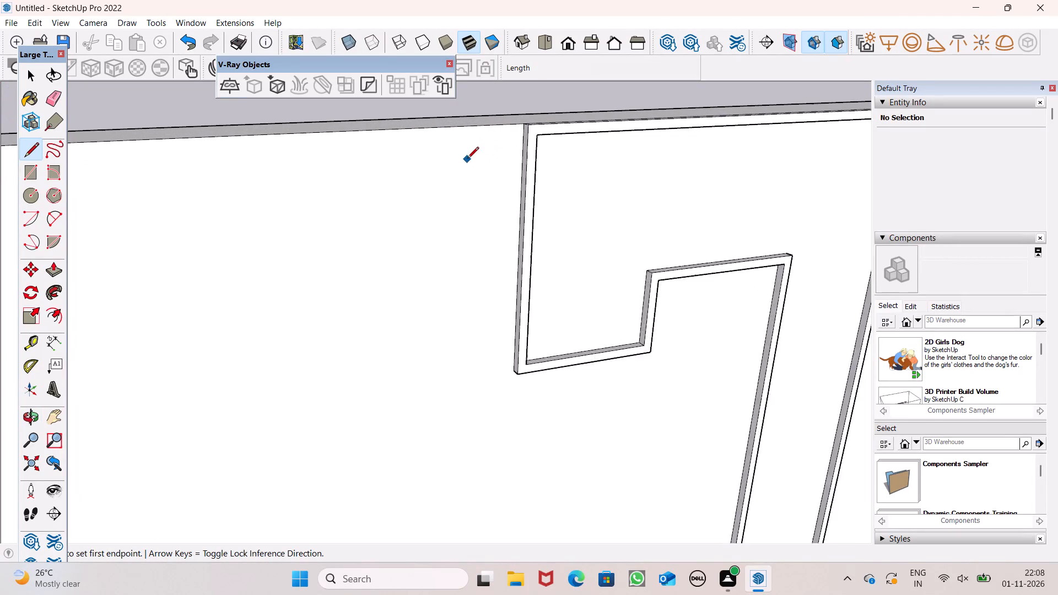
scroll(502, 156, down, 2)
middle_drag(479, 187, 495, 196)
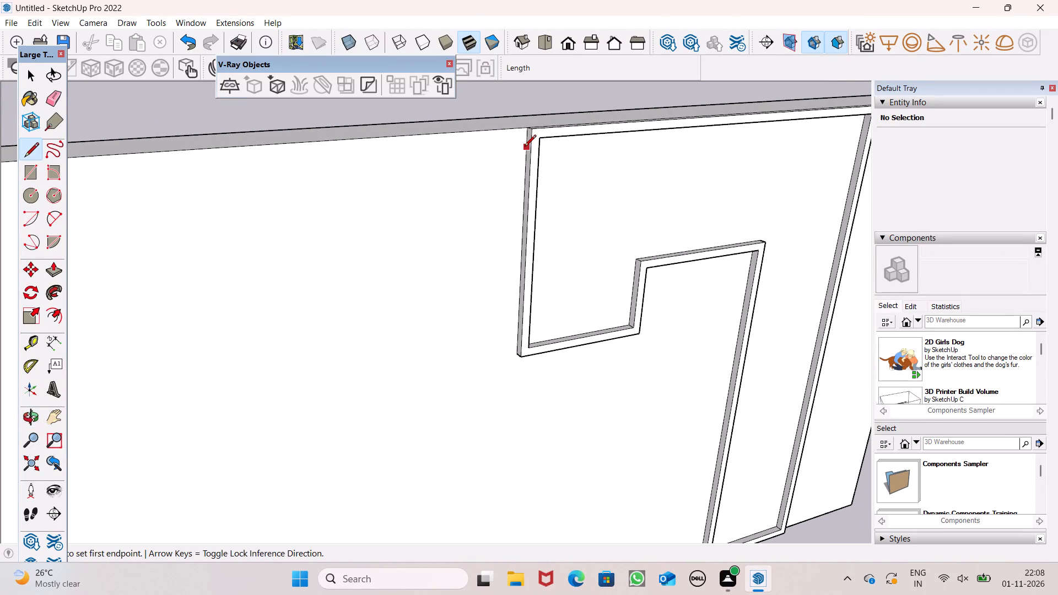
click(526, 146)
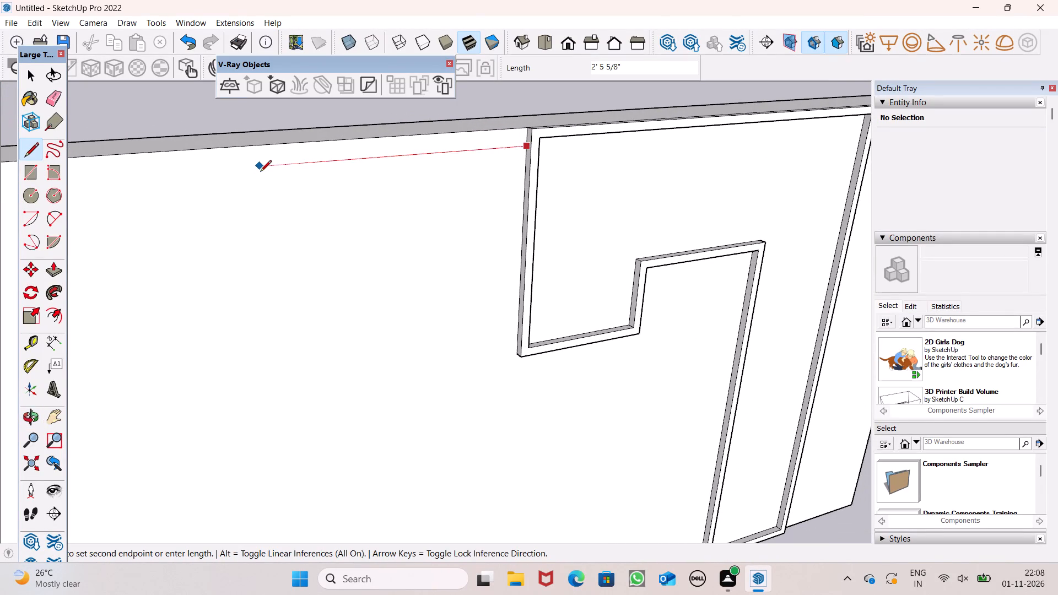
scroll(260, 172, down, 4)
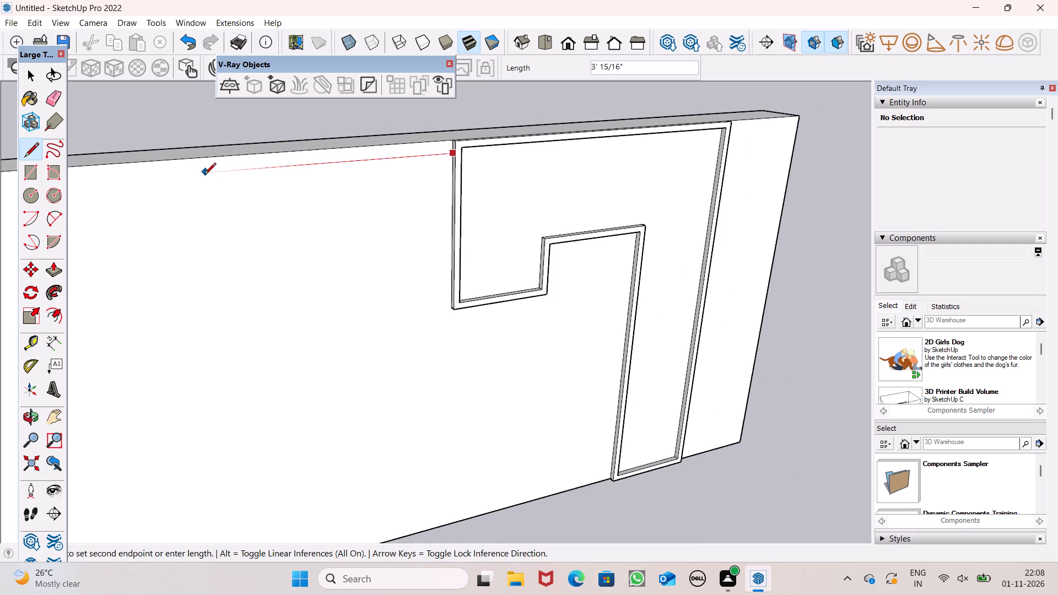
click(198, 178)
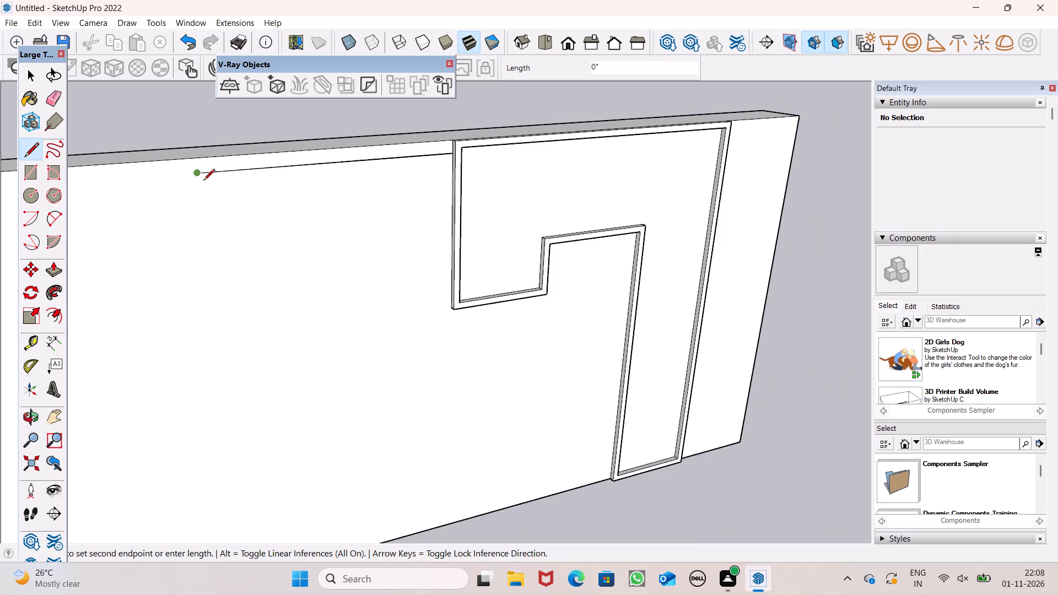
scroll(236, 185, down, 7)
middle_drag(247, 242, 191, 263)
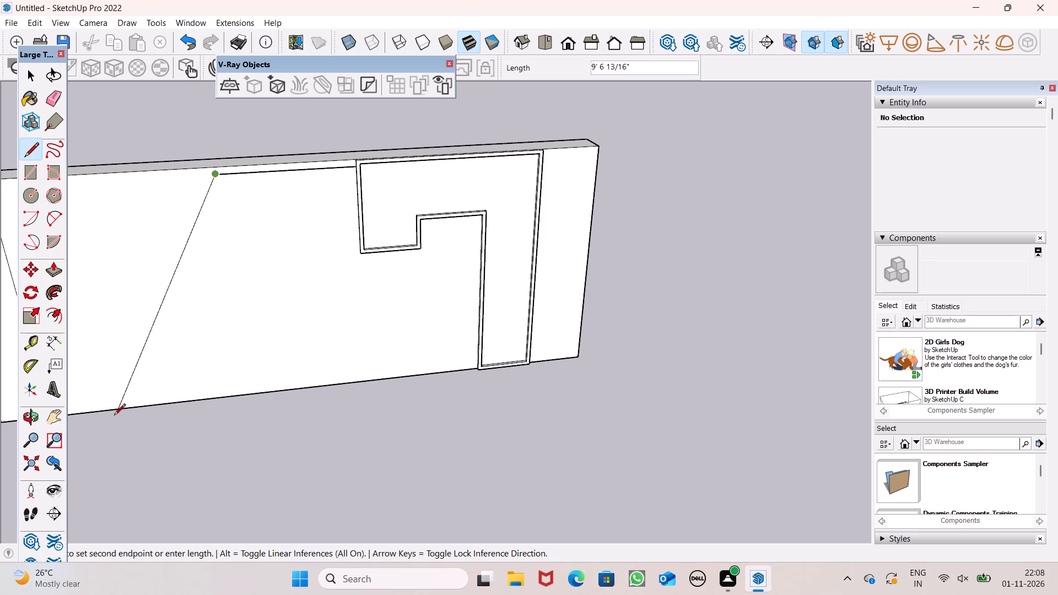
click(93, 413)
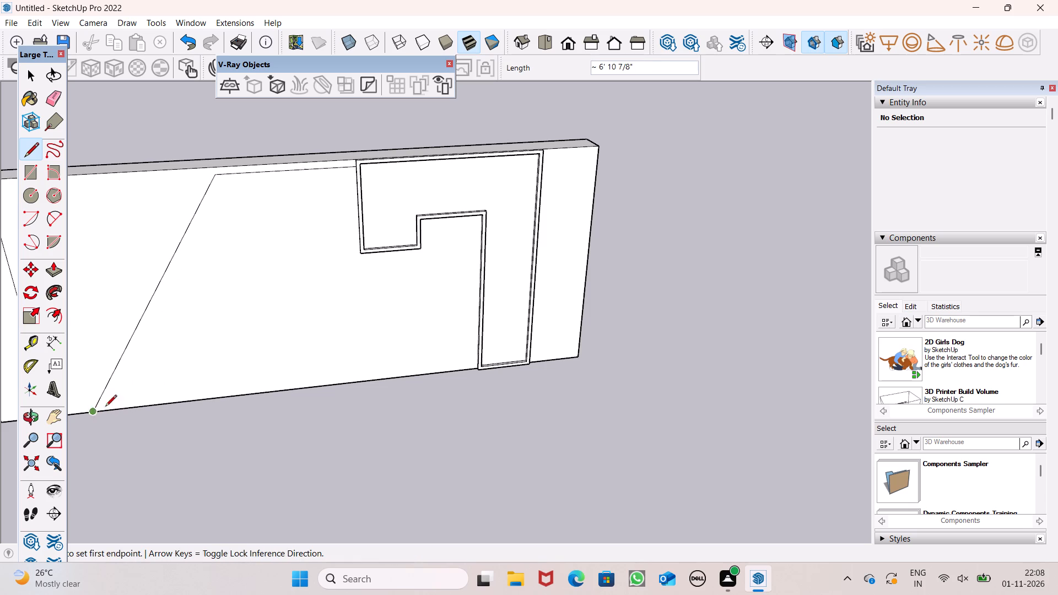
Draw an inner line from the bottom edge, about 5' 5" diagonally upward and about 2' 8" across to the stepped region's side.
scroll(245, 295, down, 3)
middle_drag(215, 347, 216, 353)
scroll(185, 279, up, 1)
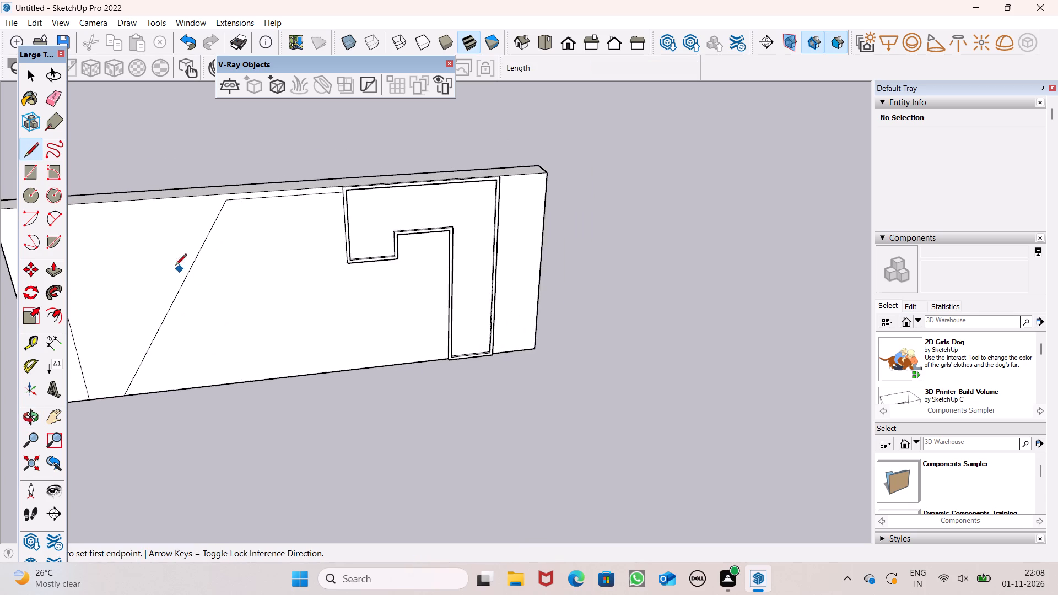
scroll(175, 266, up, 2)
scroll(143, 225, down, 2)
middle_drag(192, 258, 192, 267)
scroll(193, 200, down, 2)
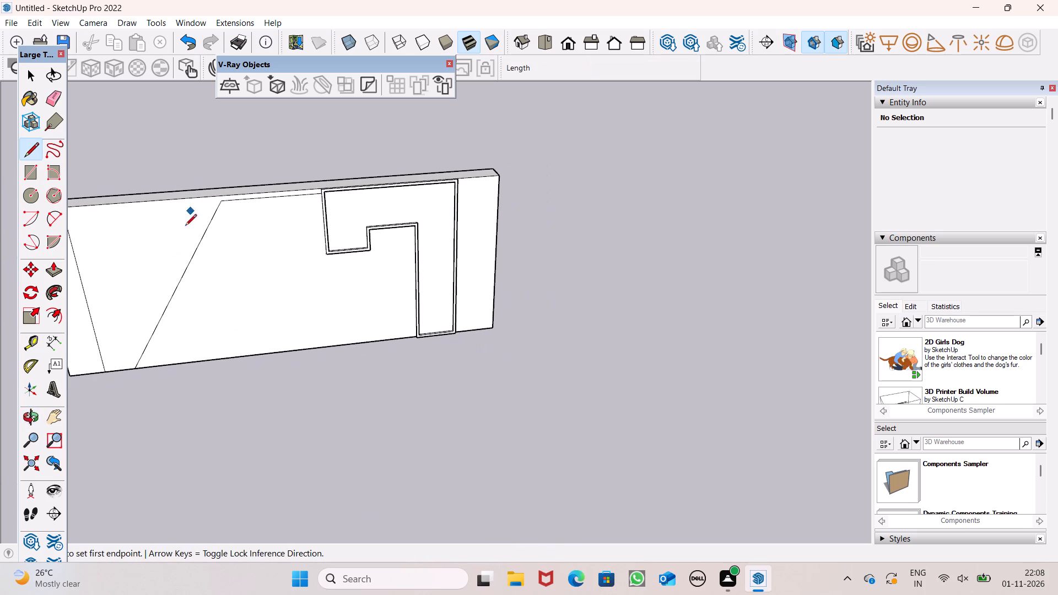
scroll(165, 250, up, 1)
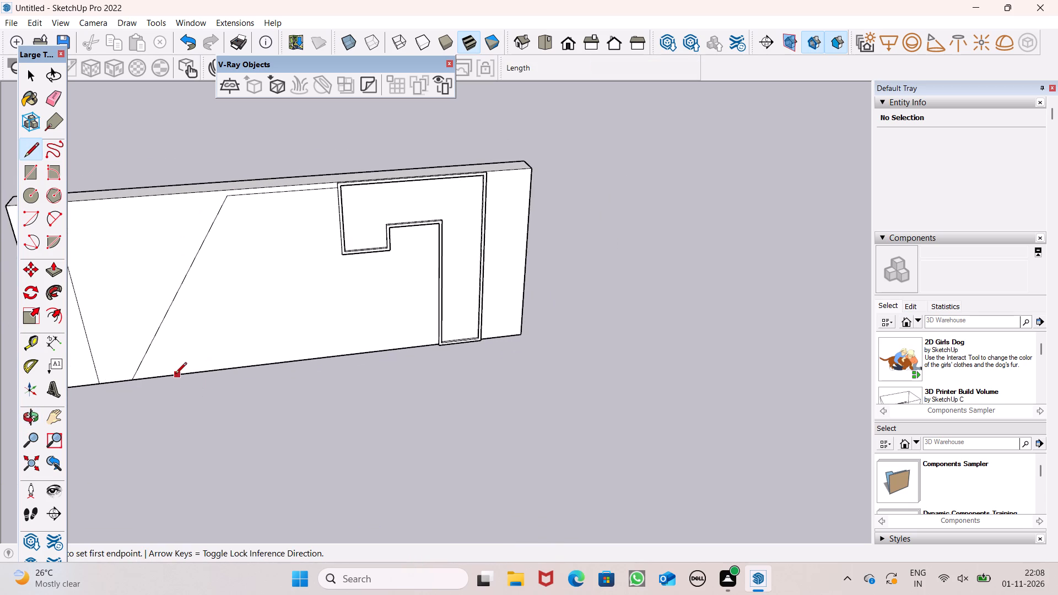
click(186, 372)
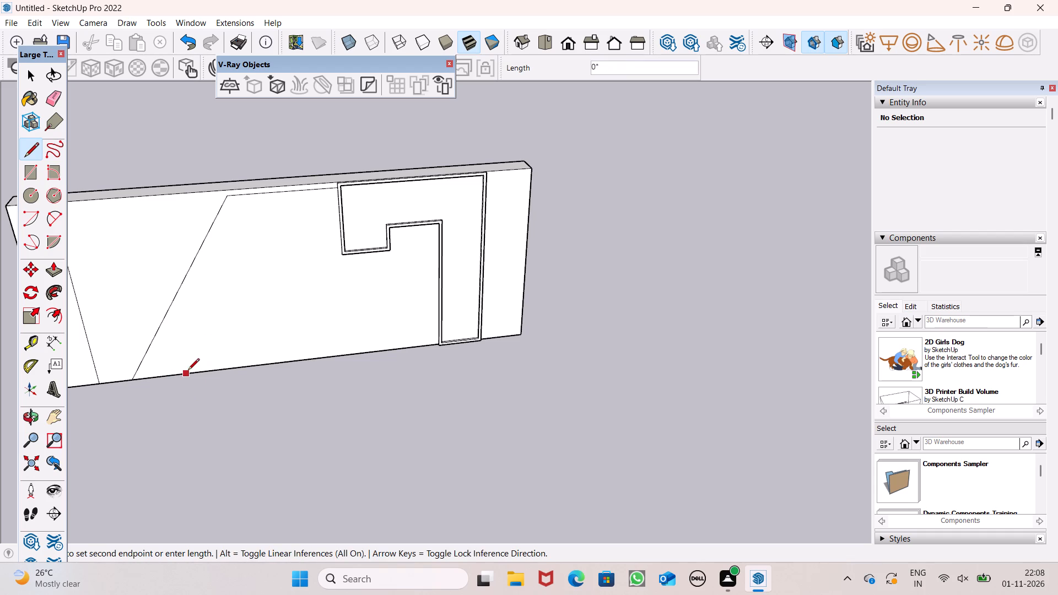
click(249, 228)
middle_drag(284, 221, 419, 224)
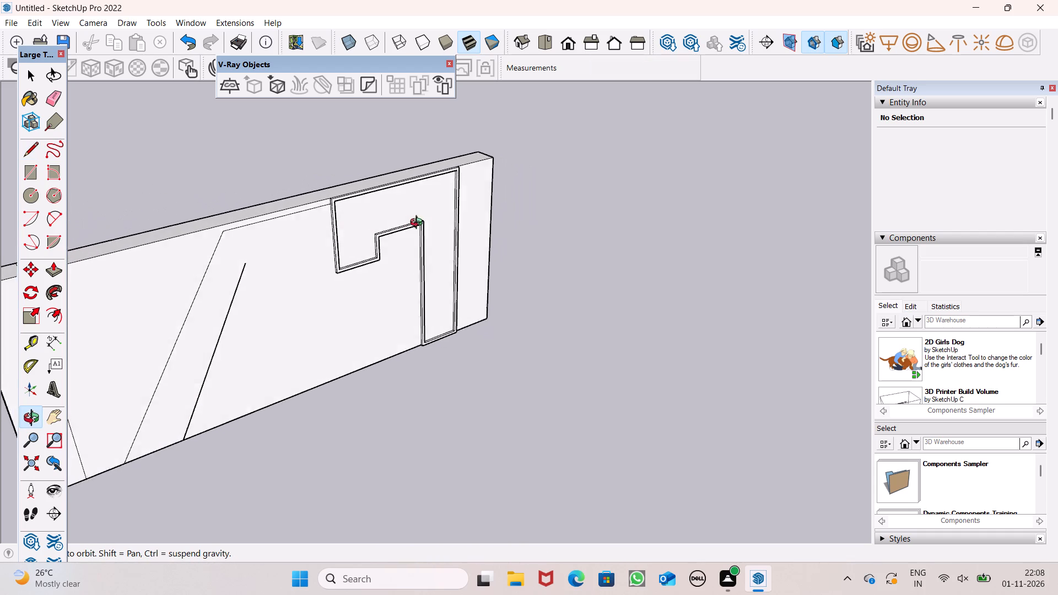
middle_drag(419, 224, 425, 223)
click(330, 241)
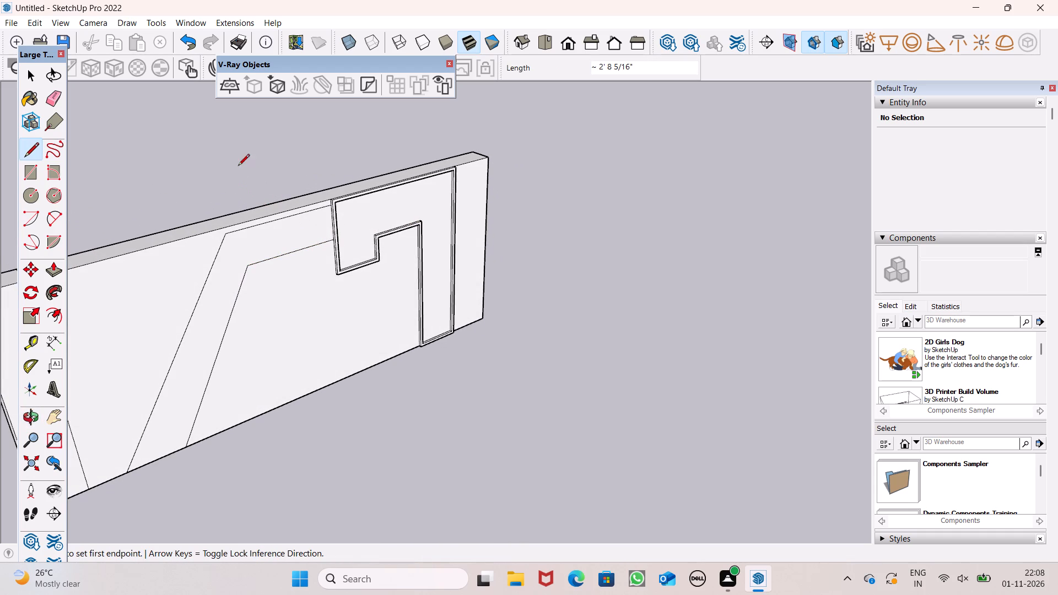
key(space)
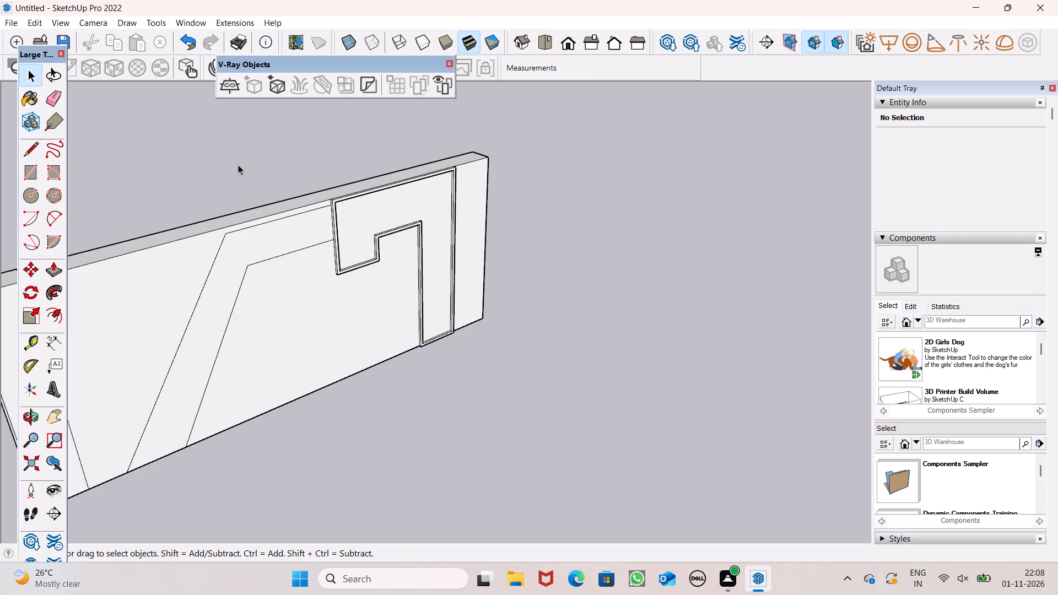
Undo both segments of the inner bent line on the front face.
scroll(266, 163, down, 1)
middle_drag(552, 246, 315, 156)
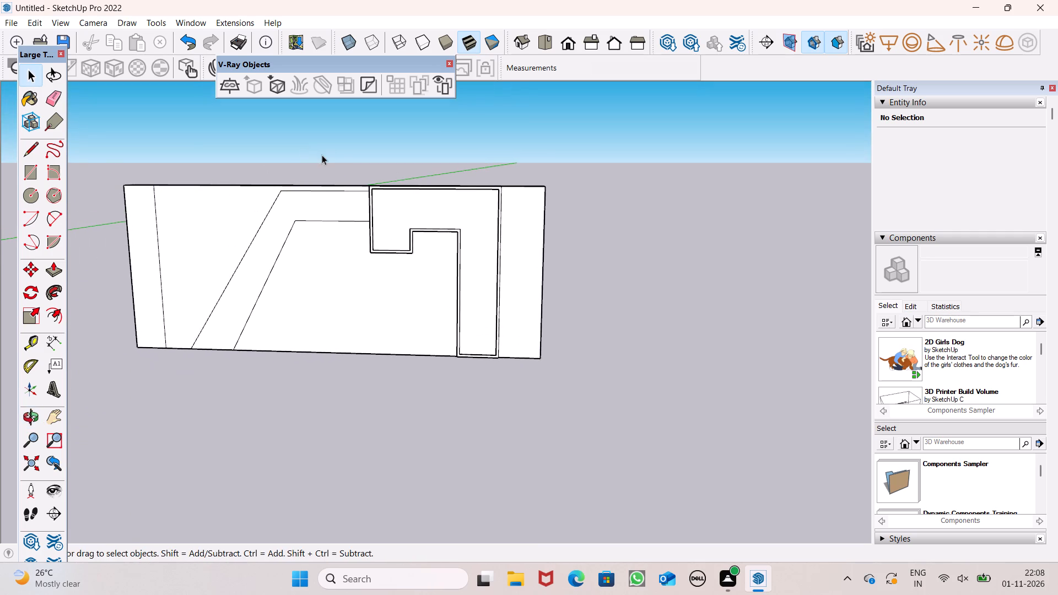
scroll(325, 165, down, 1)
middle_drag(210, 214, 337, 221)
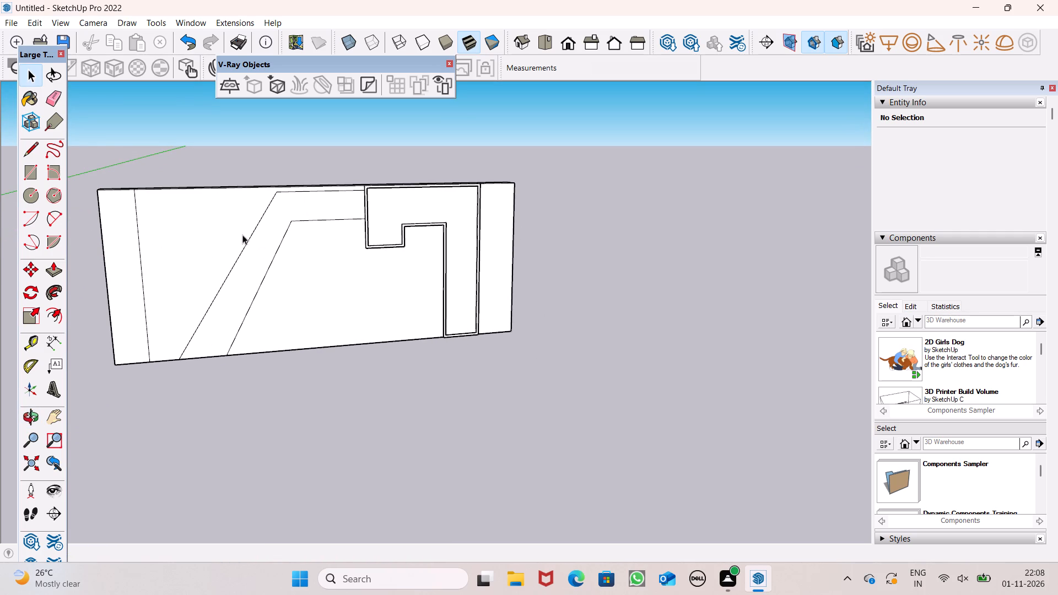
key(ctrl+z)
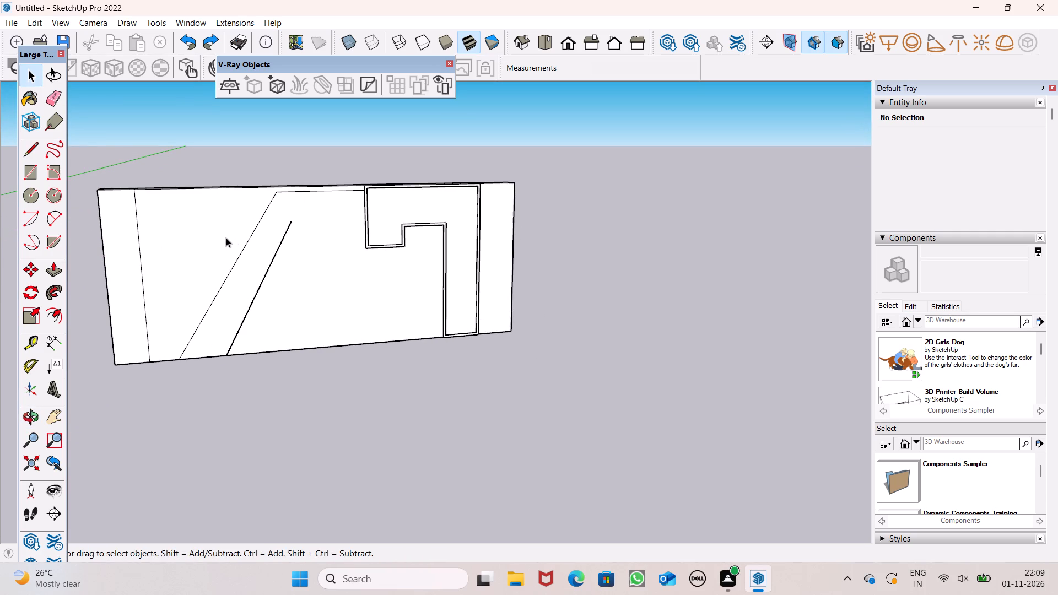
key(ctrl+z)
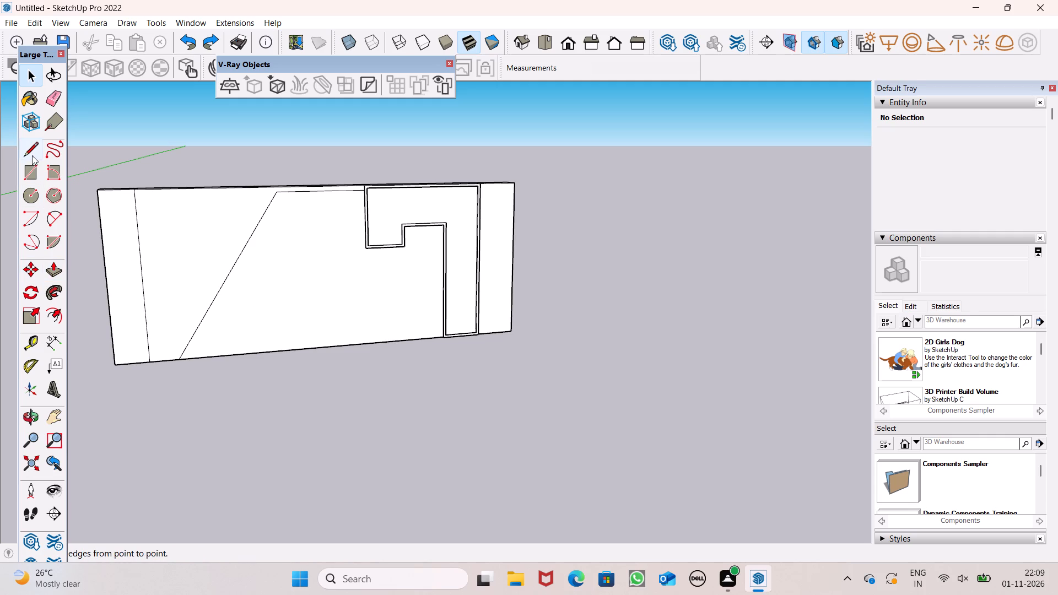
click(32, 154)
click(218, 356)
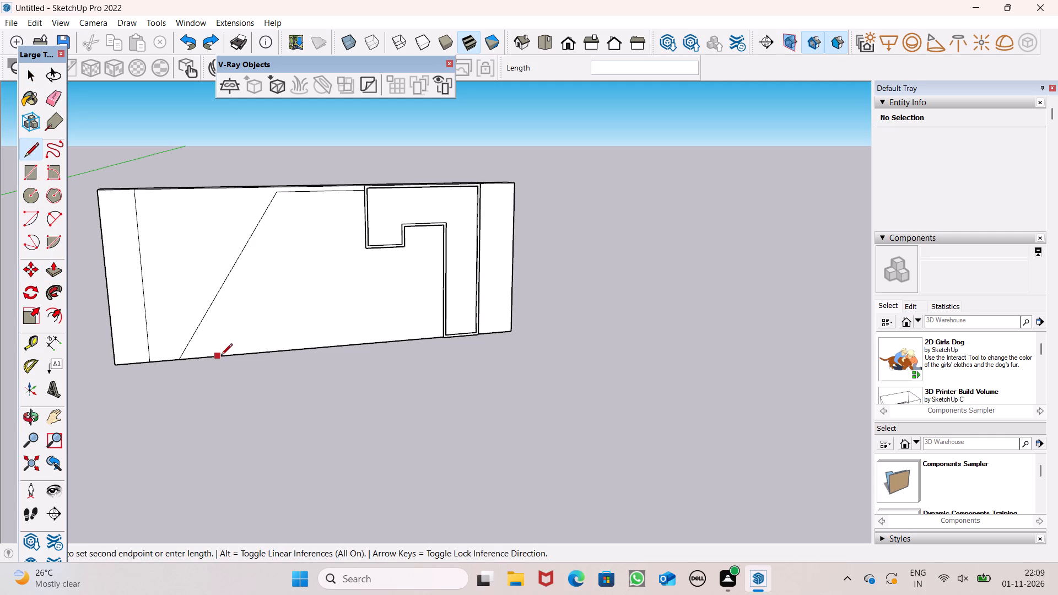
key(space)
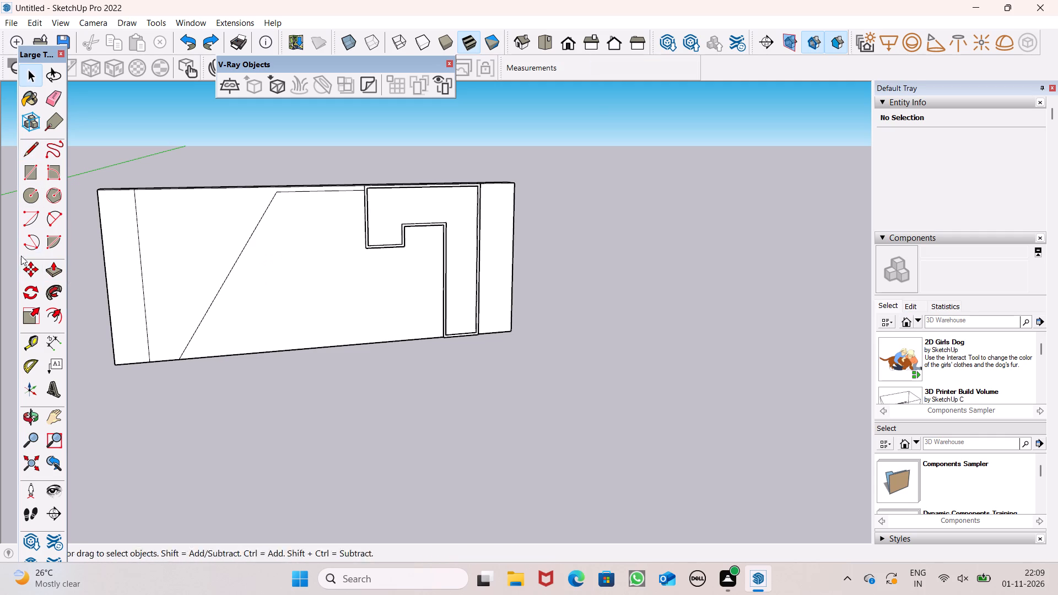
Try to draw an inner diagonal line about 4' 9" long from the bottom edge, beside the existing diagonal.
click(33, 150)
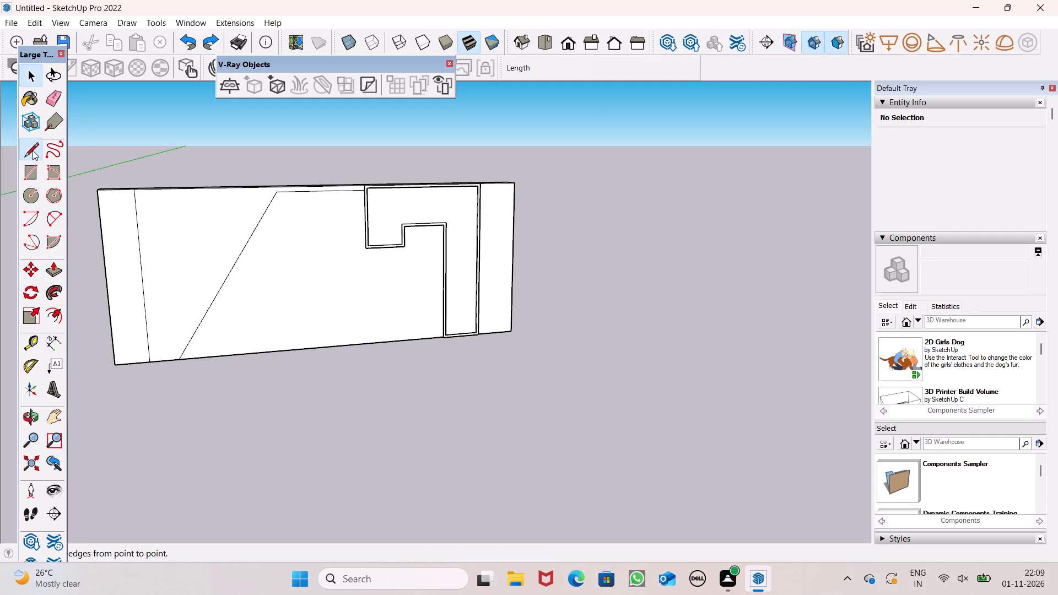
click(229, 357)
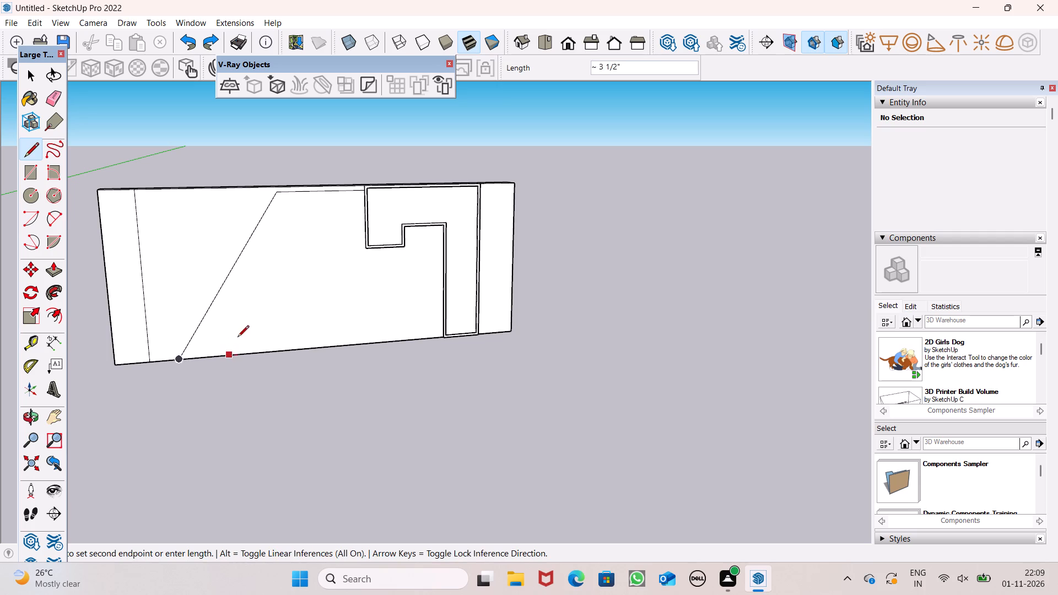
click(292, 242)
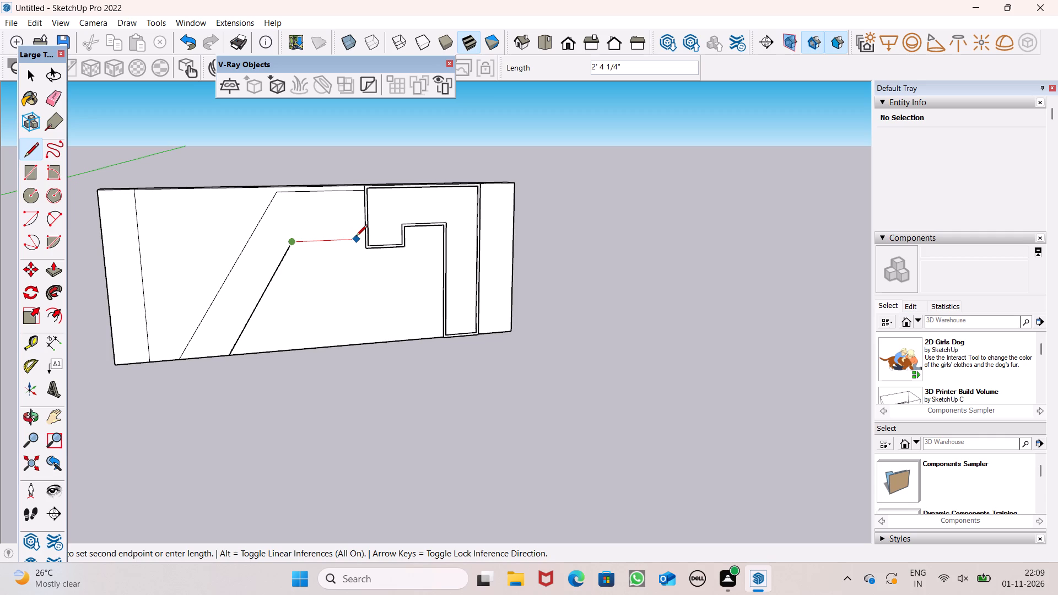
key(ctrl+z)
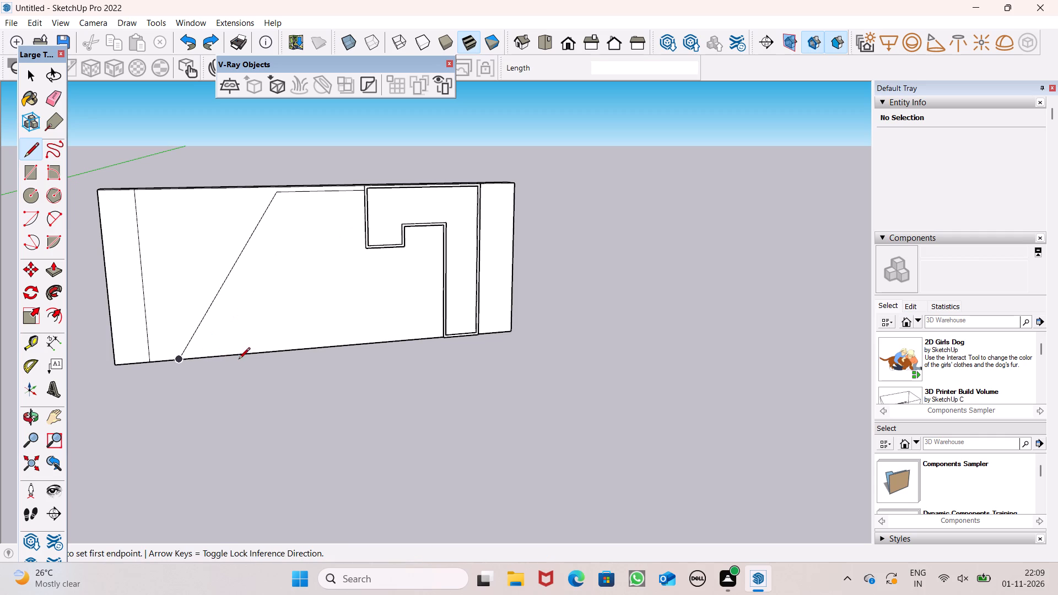
Draw an inner line about 5' 3" diagonally up from the bottom edge, continuing about 2' 4" horizontally to the stepped region's side.
click(231, 355)
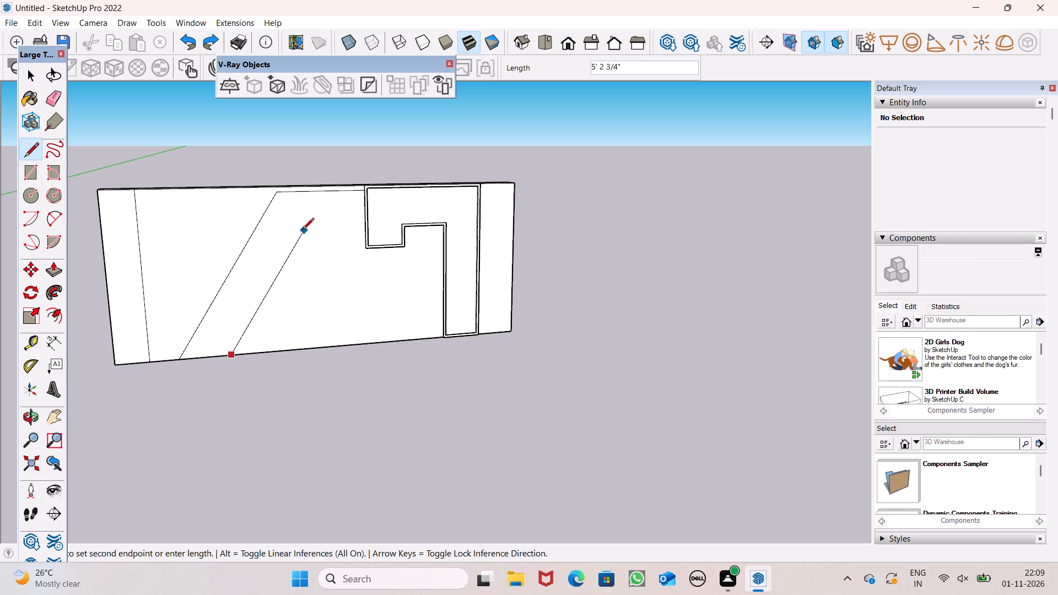
click(302, 230)
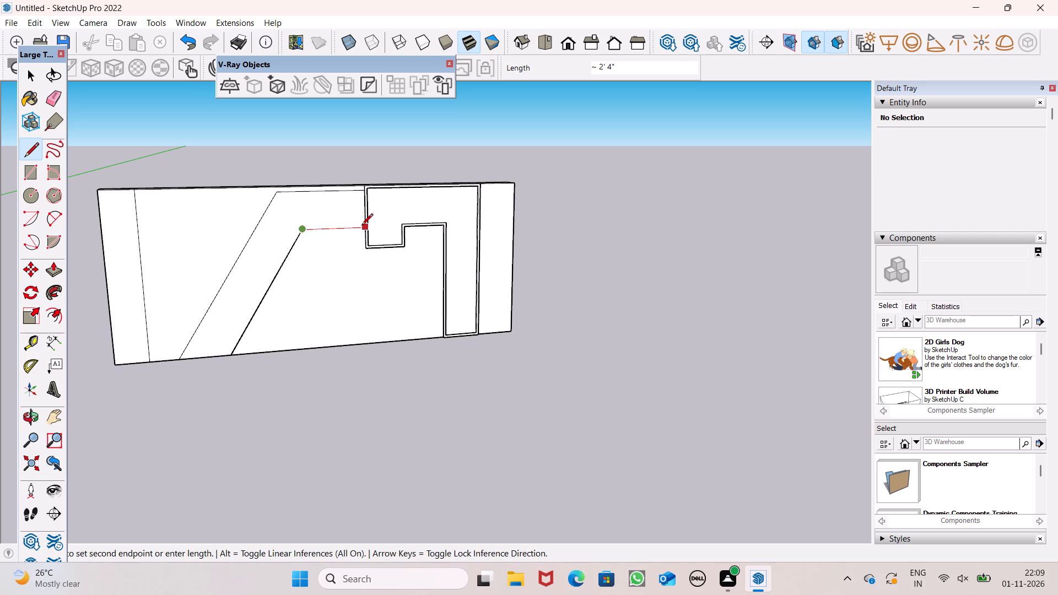
click(361, 226)
key(space)
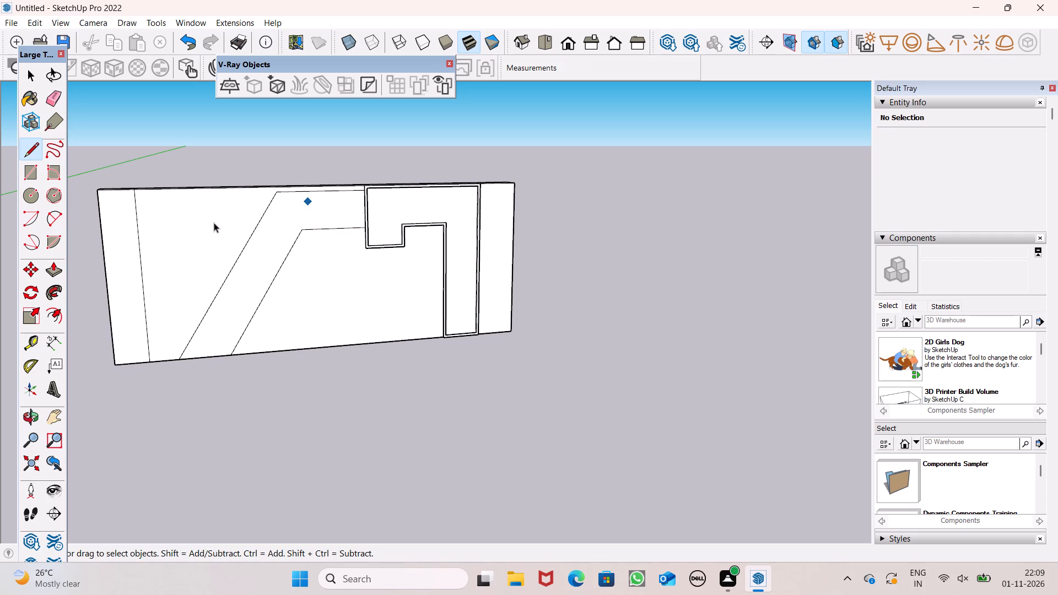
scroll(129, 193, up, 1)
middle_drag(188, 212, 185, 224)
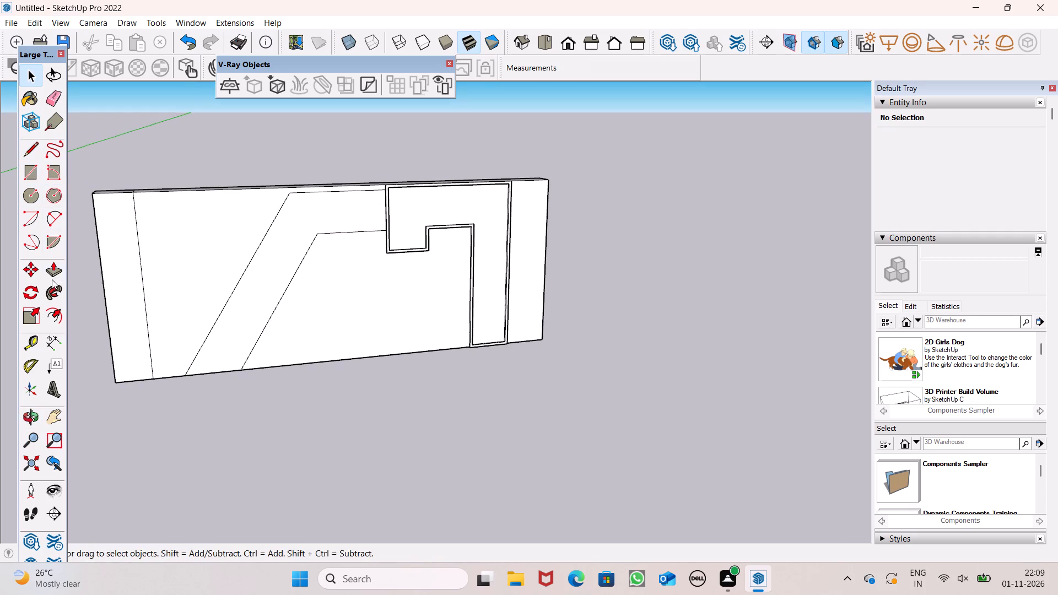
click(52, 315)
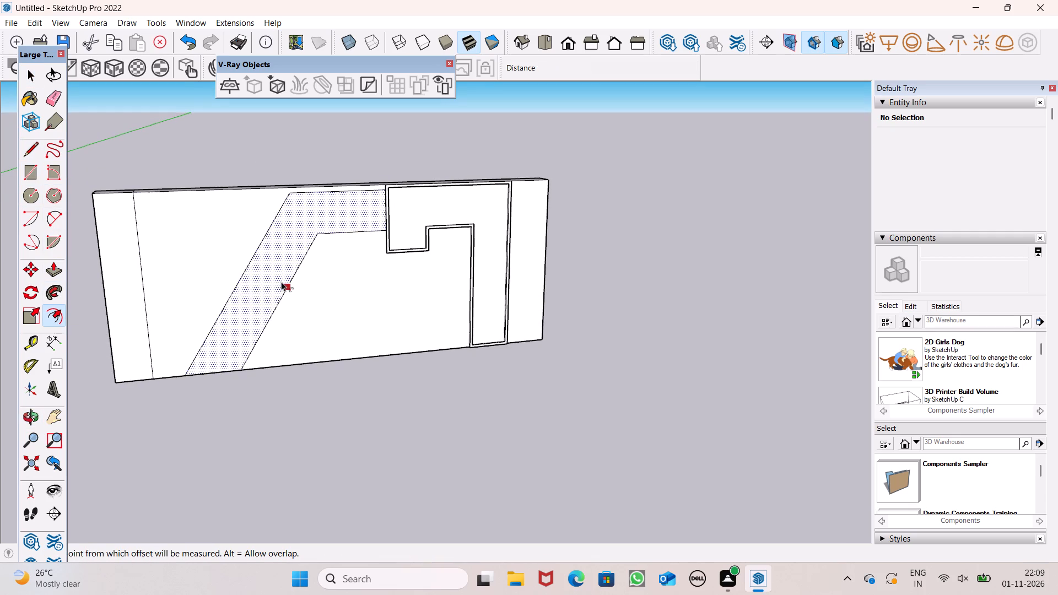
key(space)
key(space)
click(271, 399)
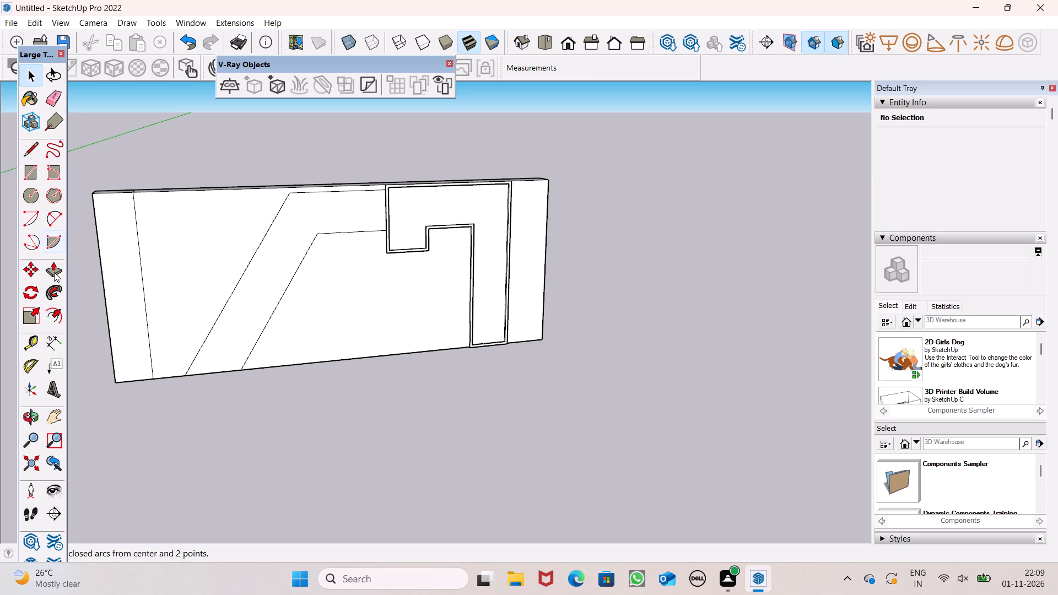
Offset the outline of the bent diagonal band outward by about 2".
click(53, 319)
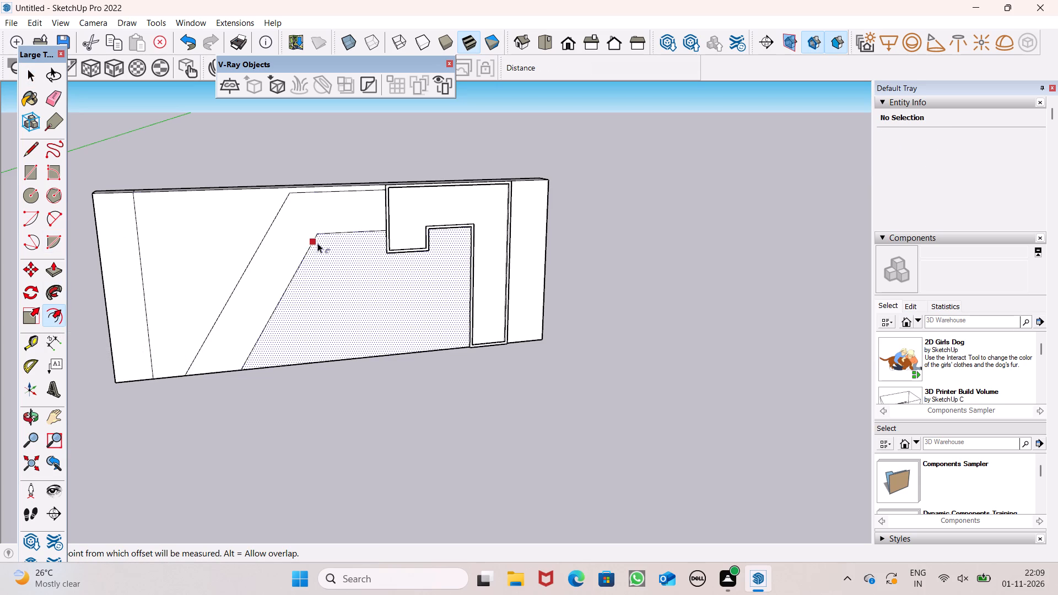
drag(299, 207, 293, 202)
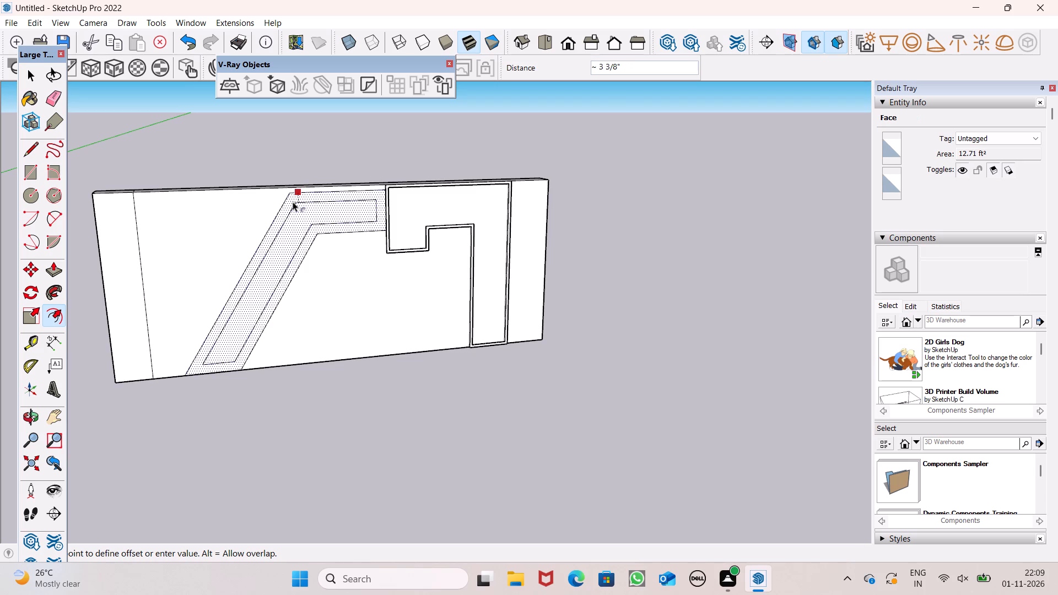
drag(293, 202, 268, 182)
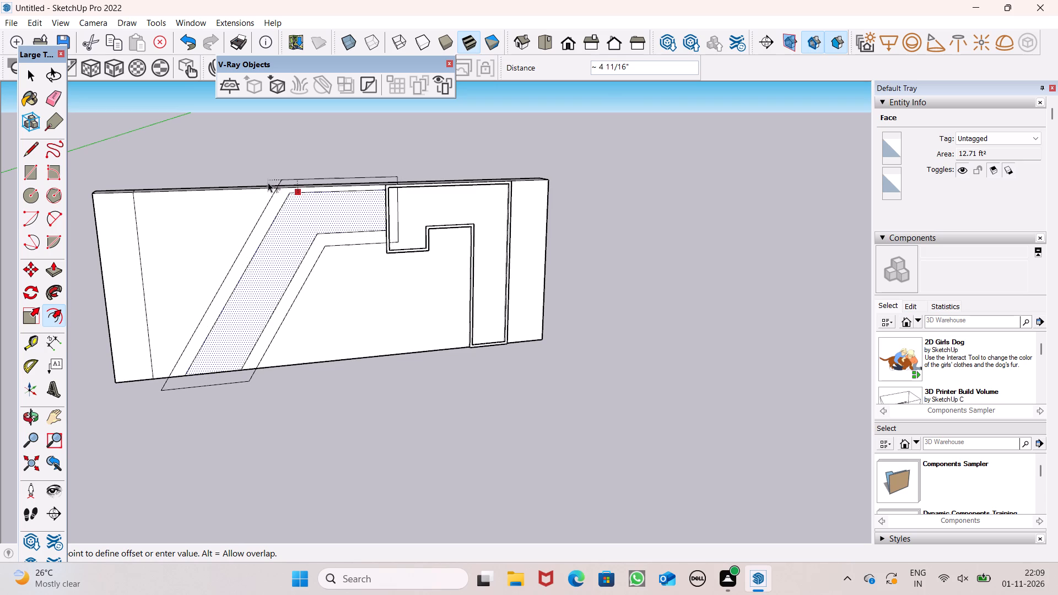
drag(268, 182, 269, 191)
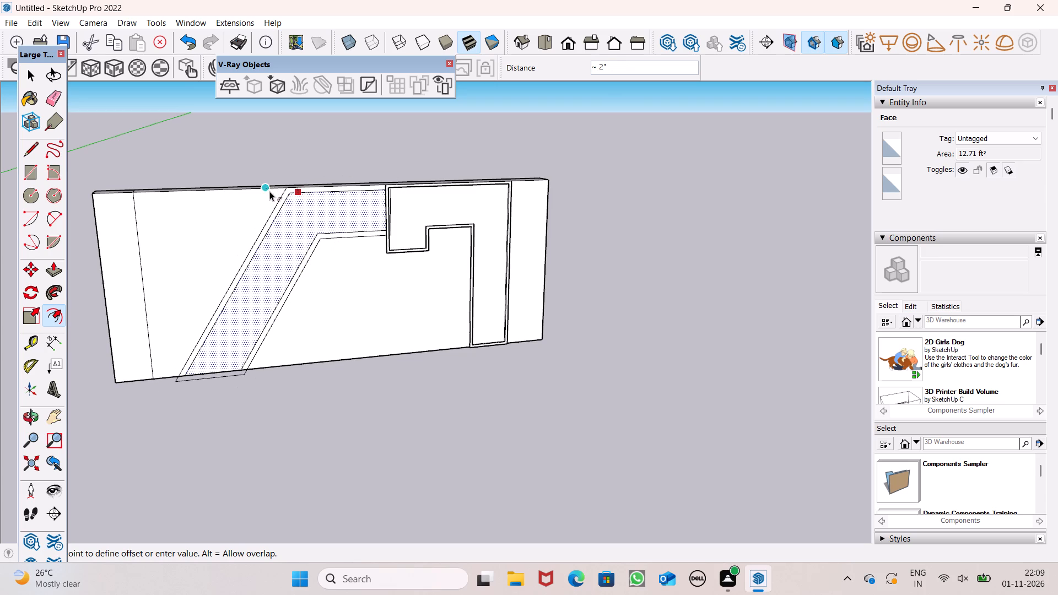
drag(269, 191, 270, 192)
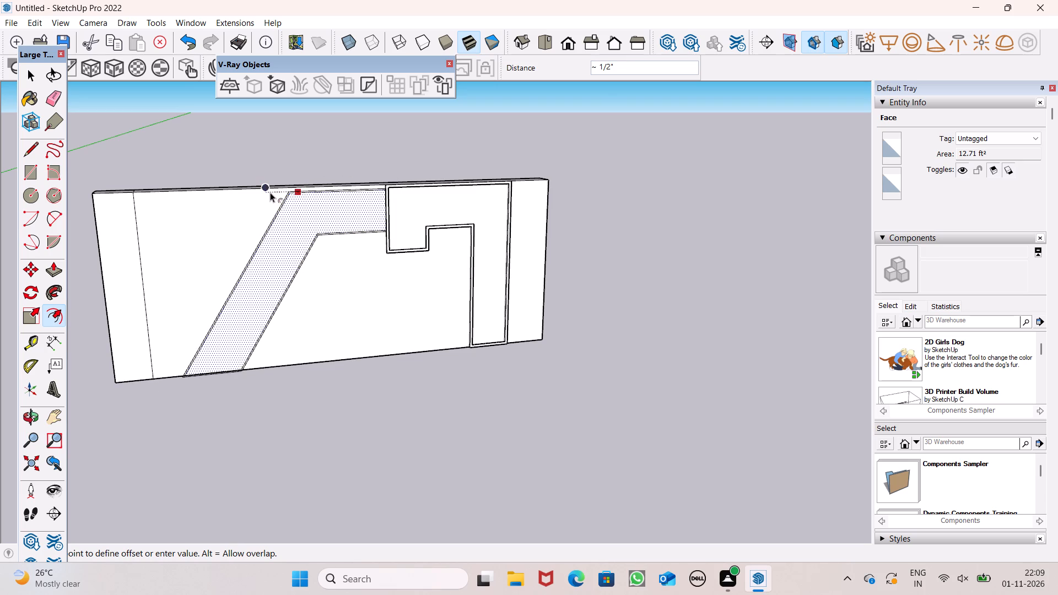
drag(270, 192, 269, 190)
key(space)
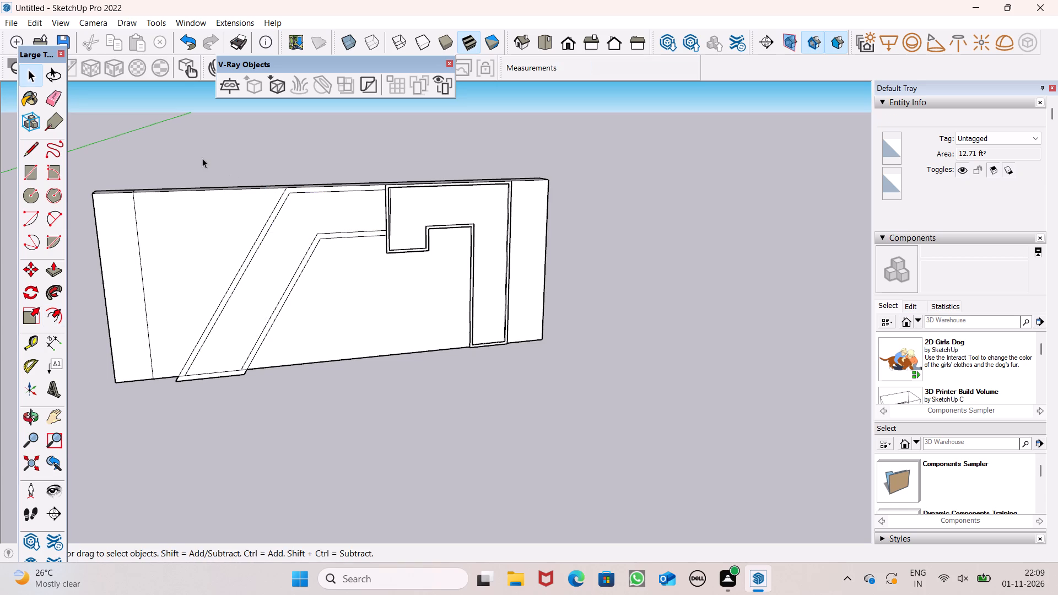
middle_drag(325, 267, 33, 246)
middle_drag(234, 174, 395, 176)
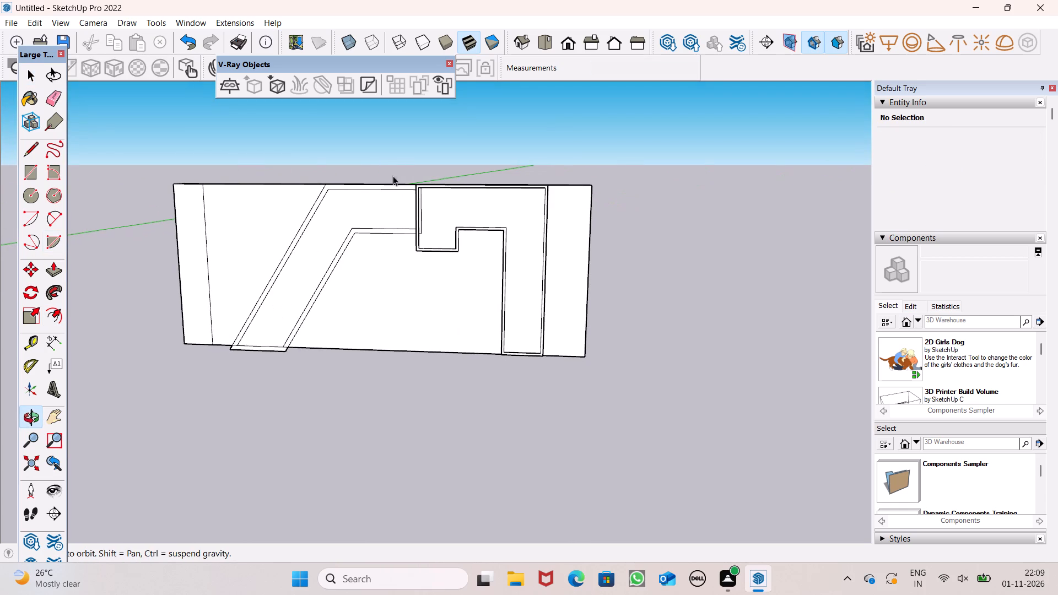
Erase the offset edges that overlap the stepped region beside the band's horizontal end.
click(56, 100)
scroll(349, 158, up, 9)
scroll(422, 275, up, 6)
drag(419, 280, 420, 313)
scroll(434, 325, down, 7)
scroll(439, 235, up, 5)
drag(427, 235, 418, 243)
scroll(474, 226, down, 7)
middle_drag(462, 247, 547, 260)
scroll(455, 153, down, 6)
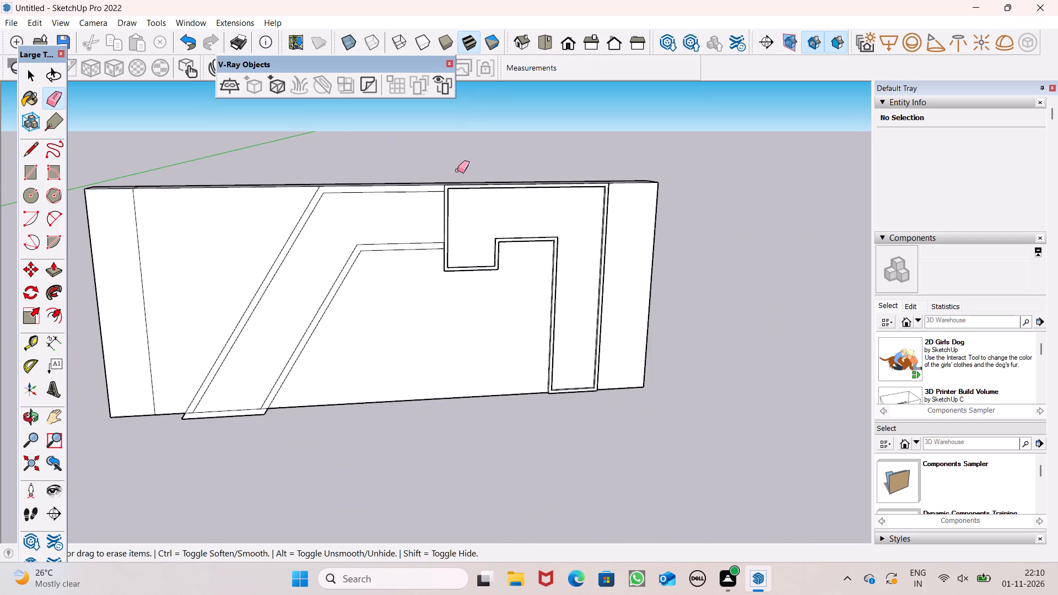
Erase the offset edges that extend below the panel's bottom edge at the foot of the band.
scroll(495, 145, down, 4)
scroll(185, 413, up, 7)
scroll(342, 323, up, 8)
drag(280, 323, 331, 329)
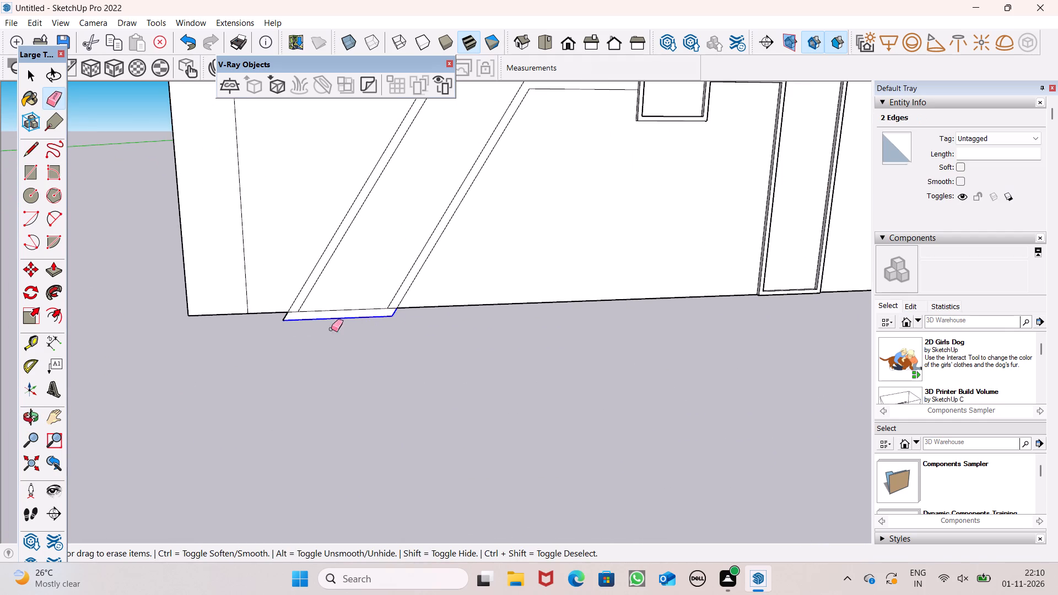
drag(331, 329, 328, 330)
drag(289, 321, 282, 319)
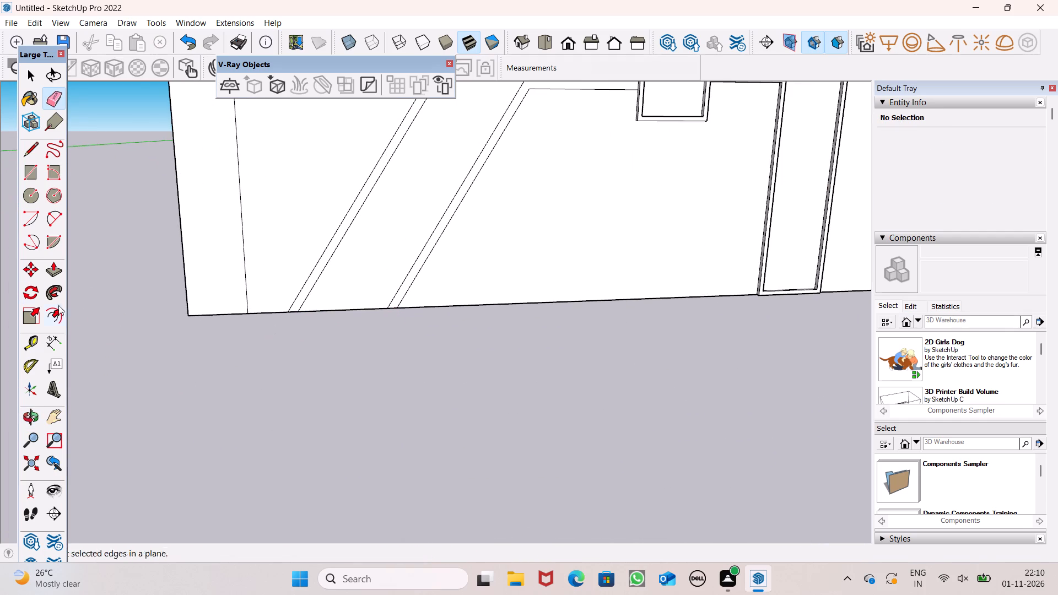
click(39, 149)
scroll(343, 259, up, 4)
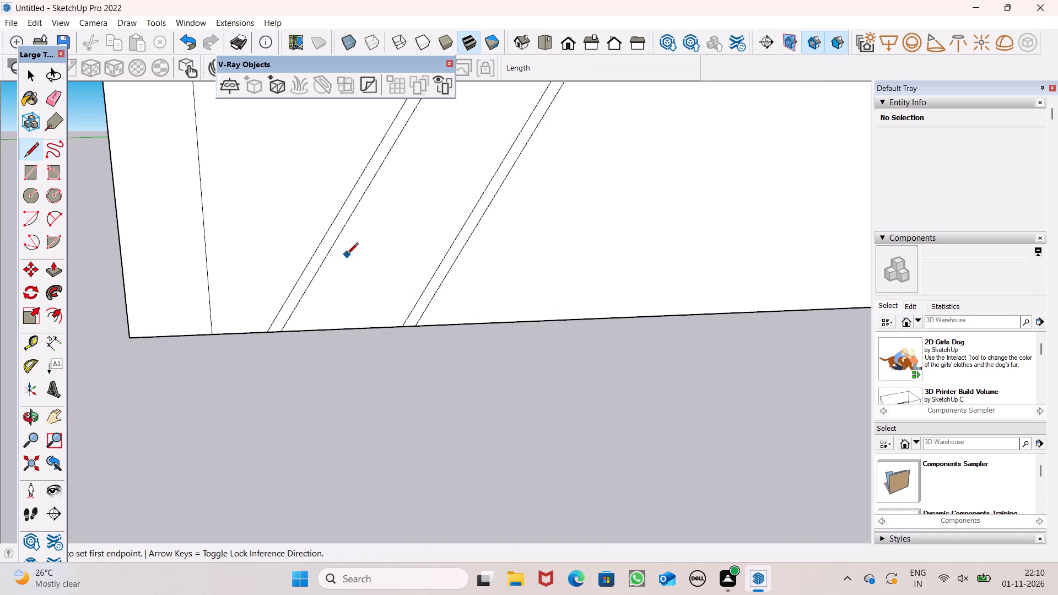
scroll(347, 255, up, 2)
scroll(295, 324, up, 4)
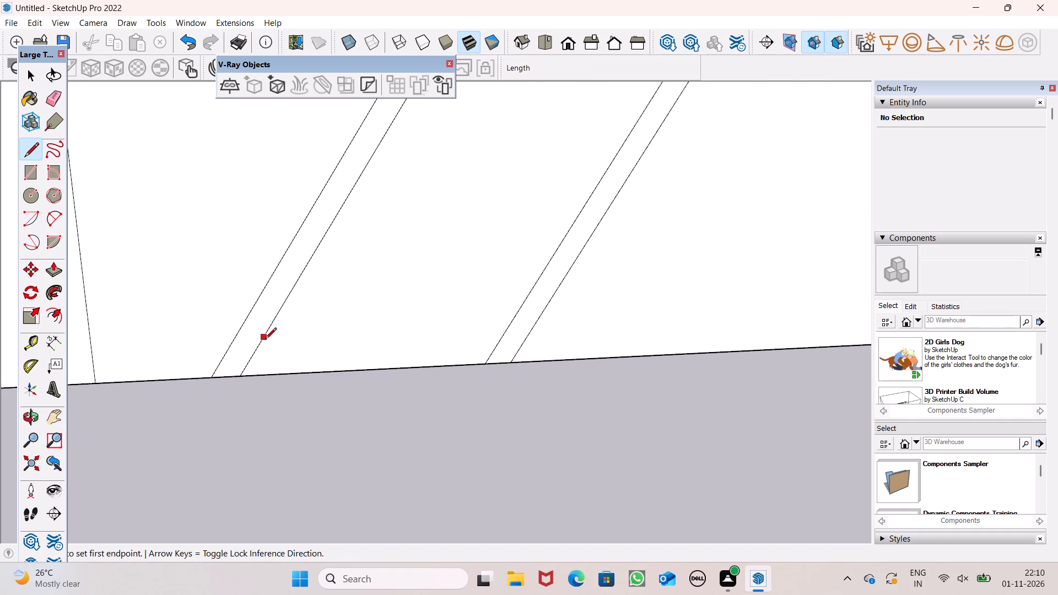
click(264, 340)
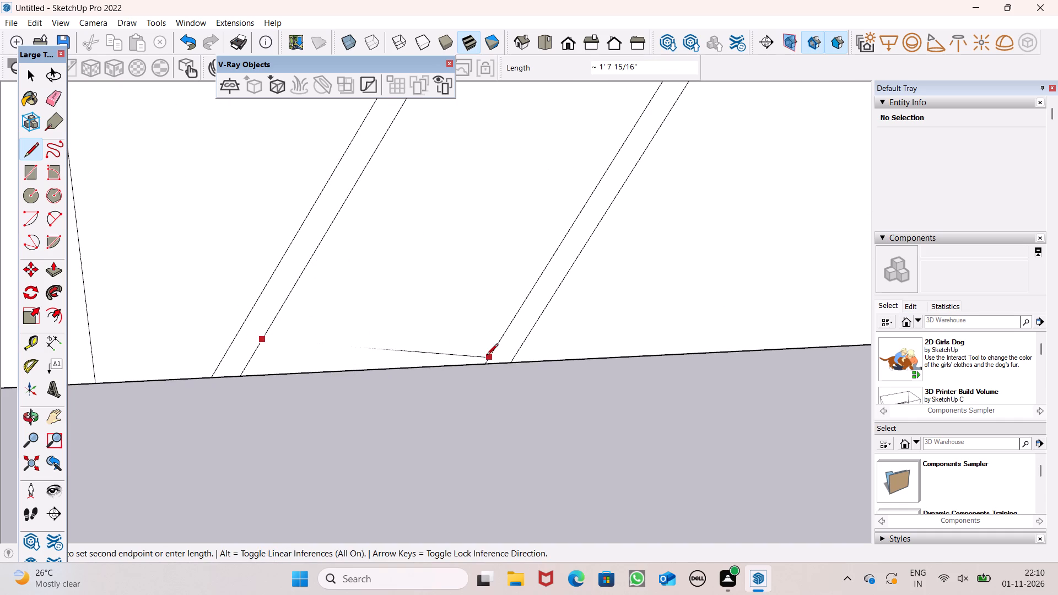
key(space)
Pull the outer border strip of the bent band 3 1/2" out from the front face.
scroll(280, 302, down, 5)
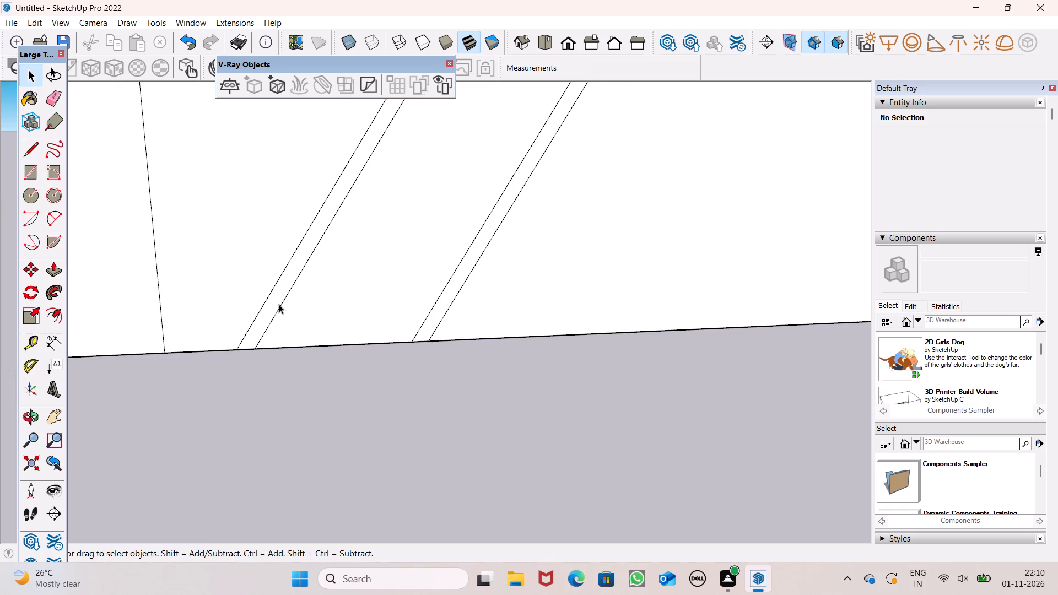
middle_drag(320, 327, 341, 400)
scroll(320, 409, down, 7)
scroll(294, 337, down, 9)
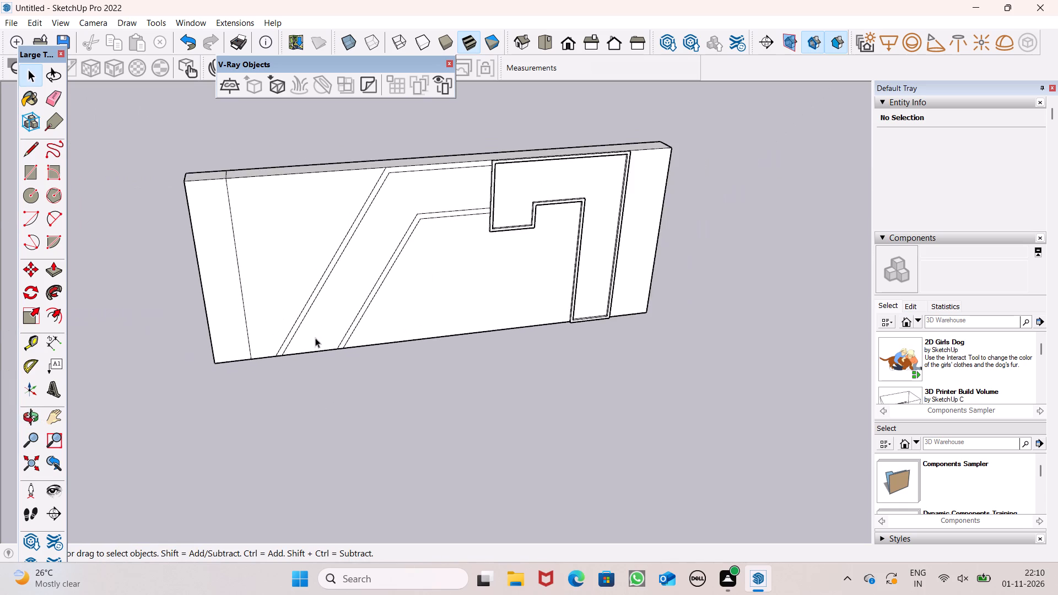
middle_drag(321, 334, 329, 414)
click(52, 261)
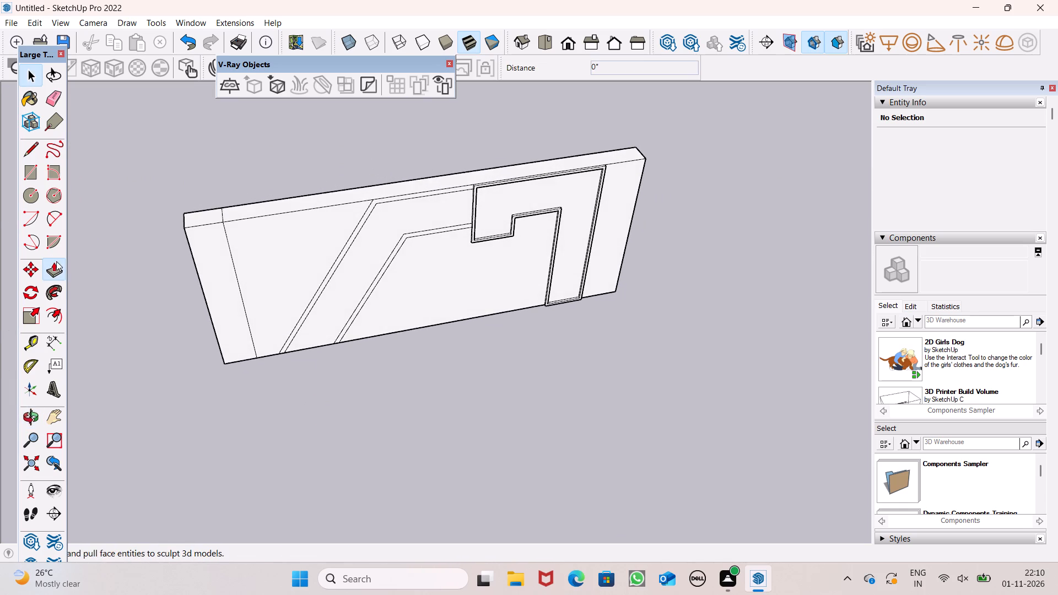
middle_drag(274, 262, 314, 349)
scroll(392, 223, up, 8)
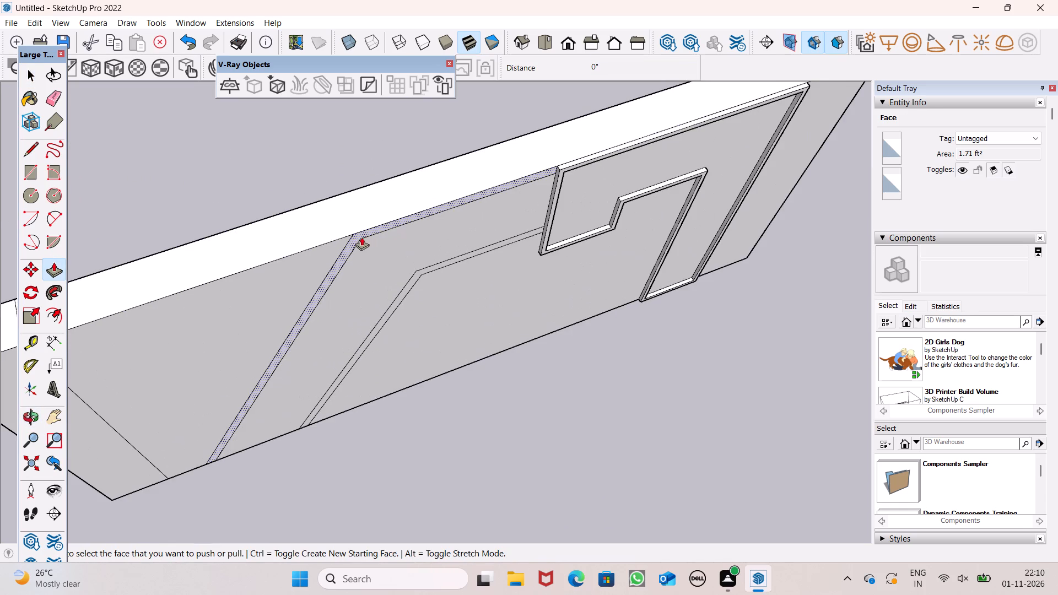
ctrl+click(355, 235)
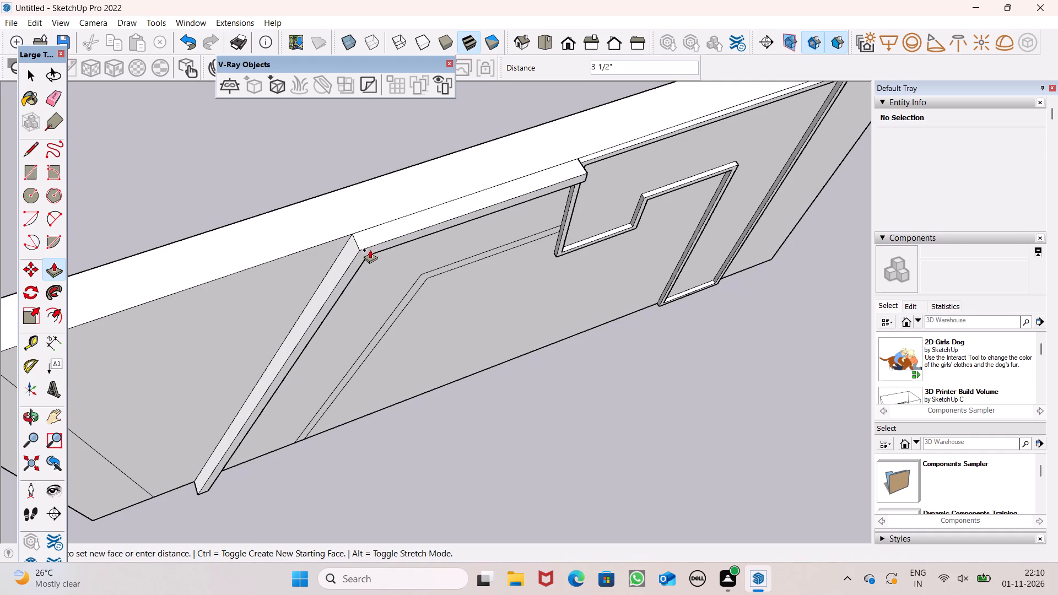
Pull the inner border strip of the bent band out 3 1/2" to match the outer strip, undoing any stray push/pull.
drag(420, 279, 407, 289)
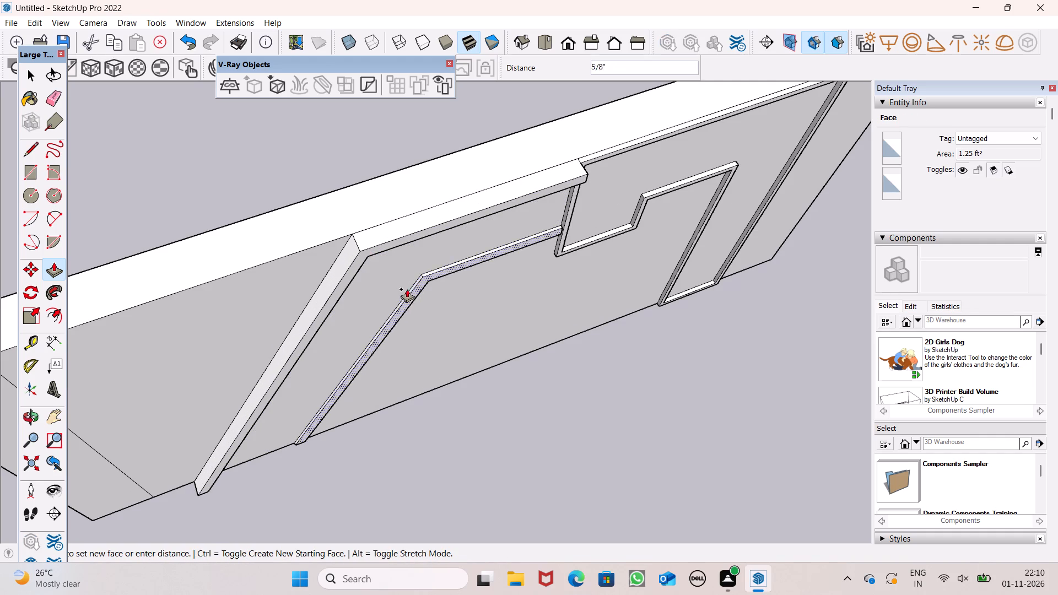
drag(407, 289, 367, 256)
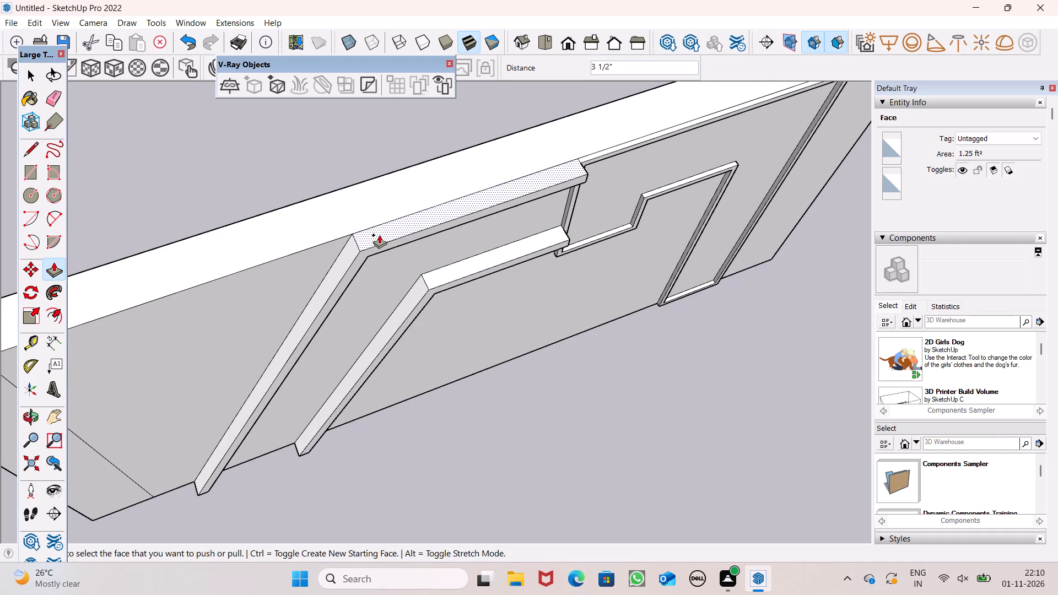
drag(380, 234, 376, 225)
key(ctrl+z)
Examine the raised border strips of the bent band and where they meet the stepped region from several angles.
scroll(366, 229, down, 2)
middle_drag(384, 255, 370, 178)
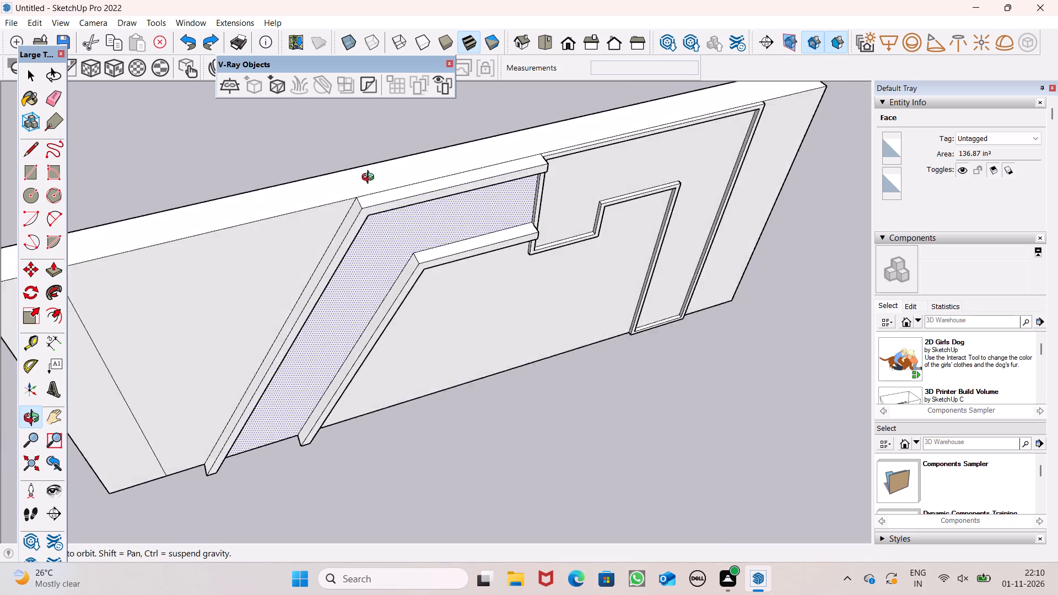
middle_drag(370, 178, 343, 102)
middle_drag(565, 212, 521, 208)
middle_drag(545, 213, 539, 226)
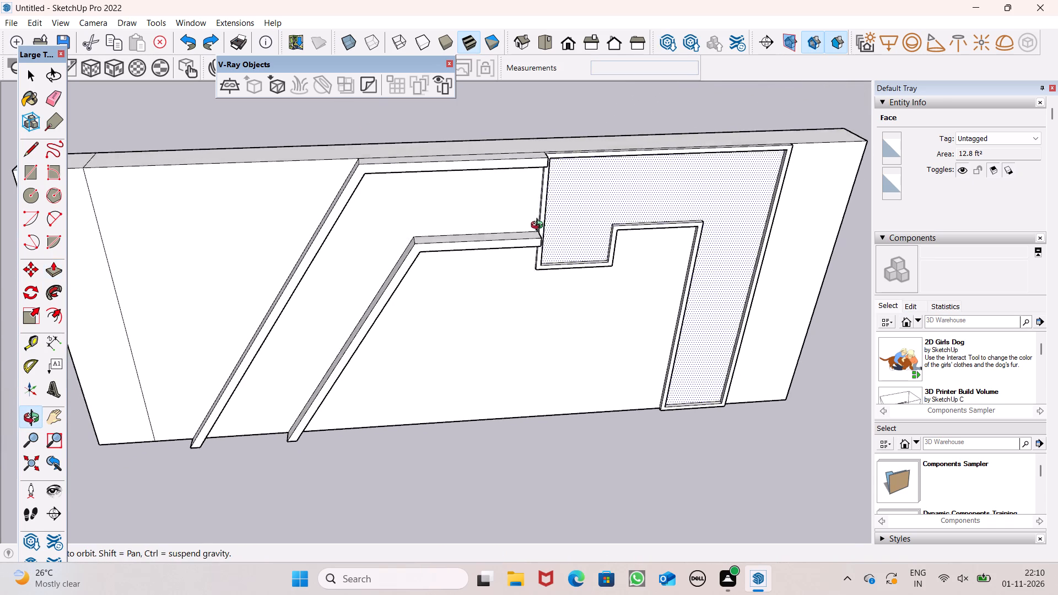
middle_drag(539, 226, 517, 285)
scroll(554, 234, up, 6)
scroll(518, 189, down, 6)
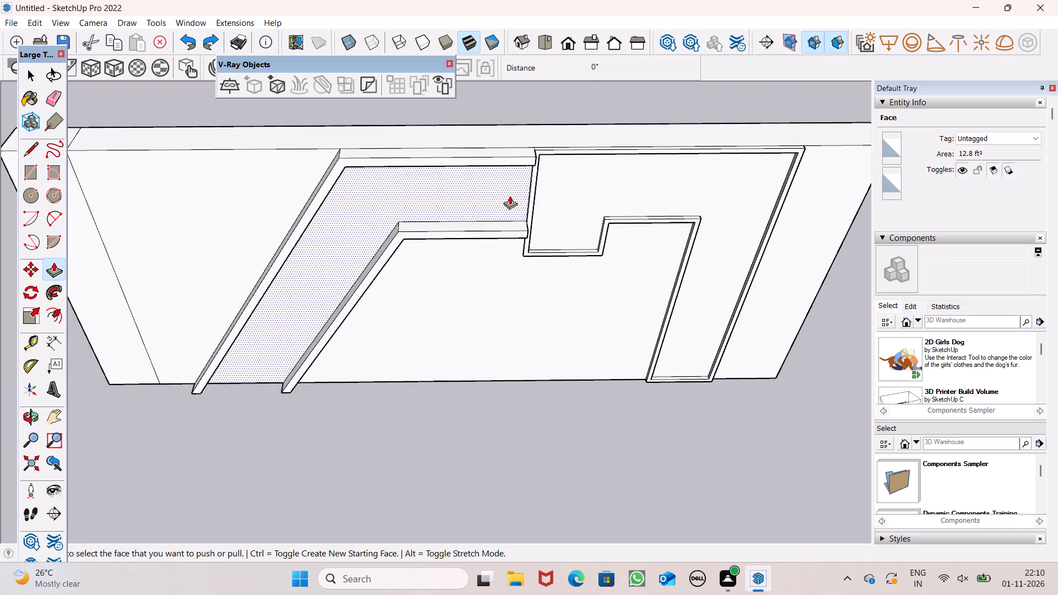
scroll(510, 196, down, 1)
middle_drag(440, 226, 435, 182)
key(space)
scroll(316, 213, down, 5)
middle_drag(348, 315, 385, 230)
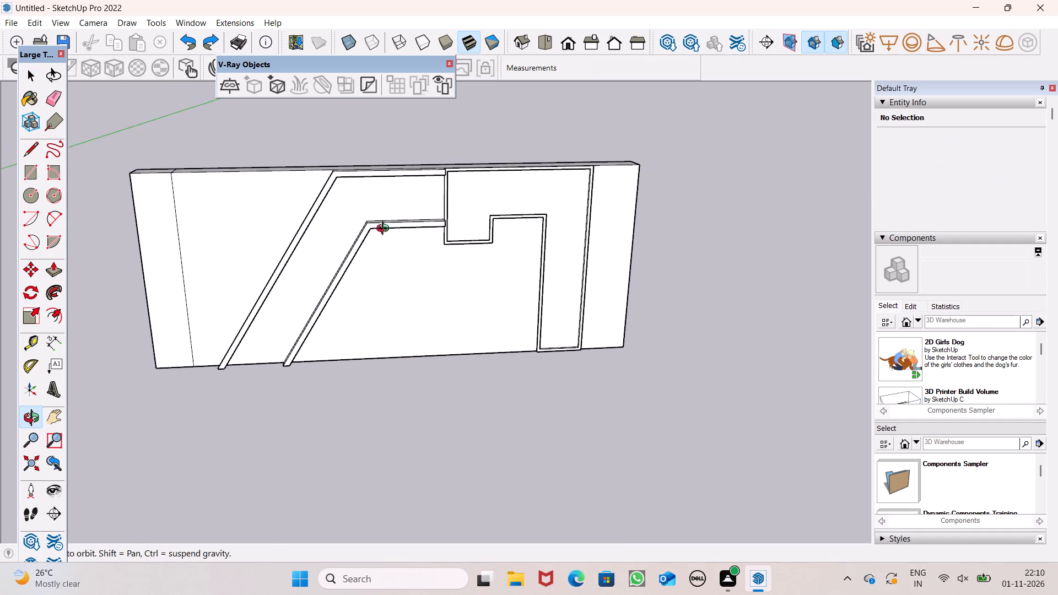
middle_drag(385, 230, 392, 191)
scroll(373, 215, down, 4)
middle_drag(338, 241, 332, 214)
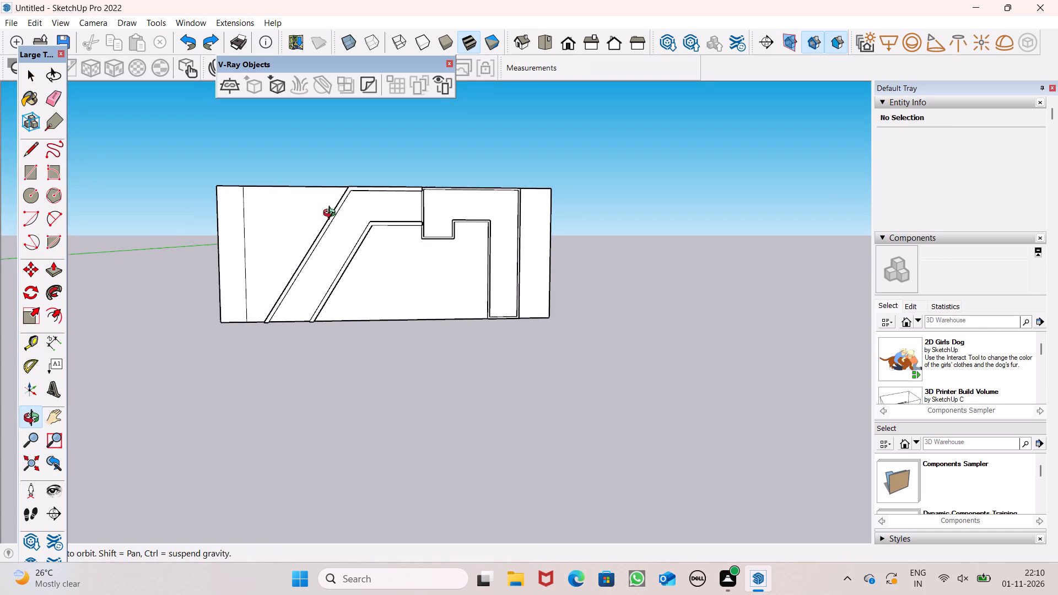
middle_drag(332, 214, 312, 221)
middle_drag(458, 284, 456, 244)
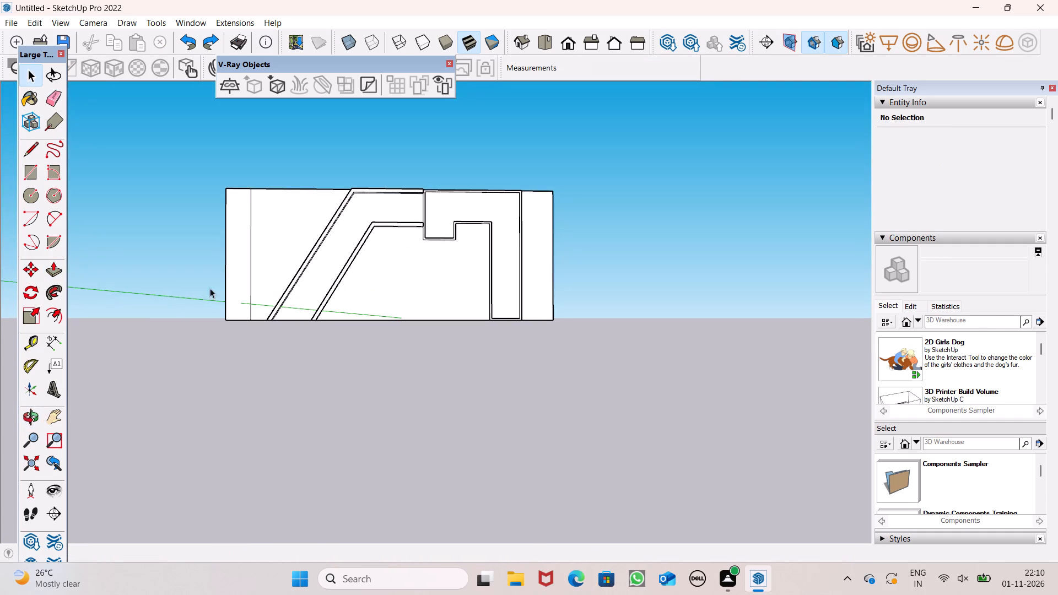
Draw a horizontal line about 7' 8 5/8" long just above the bottom edge, from the inner diagonal strip to the stepped region's leg.
click(25, 153)
middle_click(294, 362)
scroll(294, 362, up, 1)
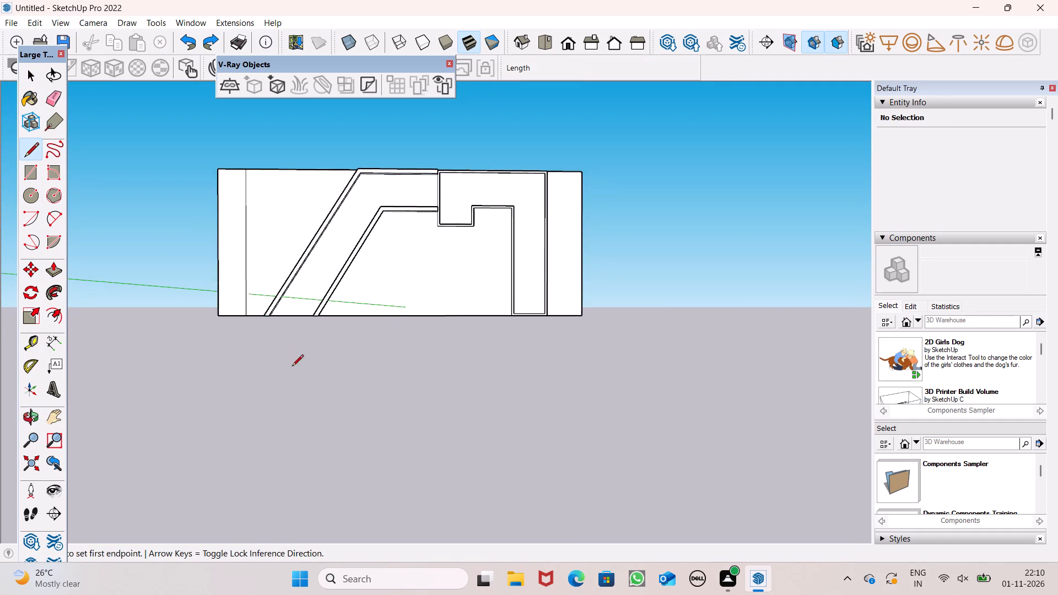
scroll(312, 337, up, 7)
middle_drag(327, 318, 288, 316)
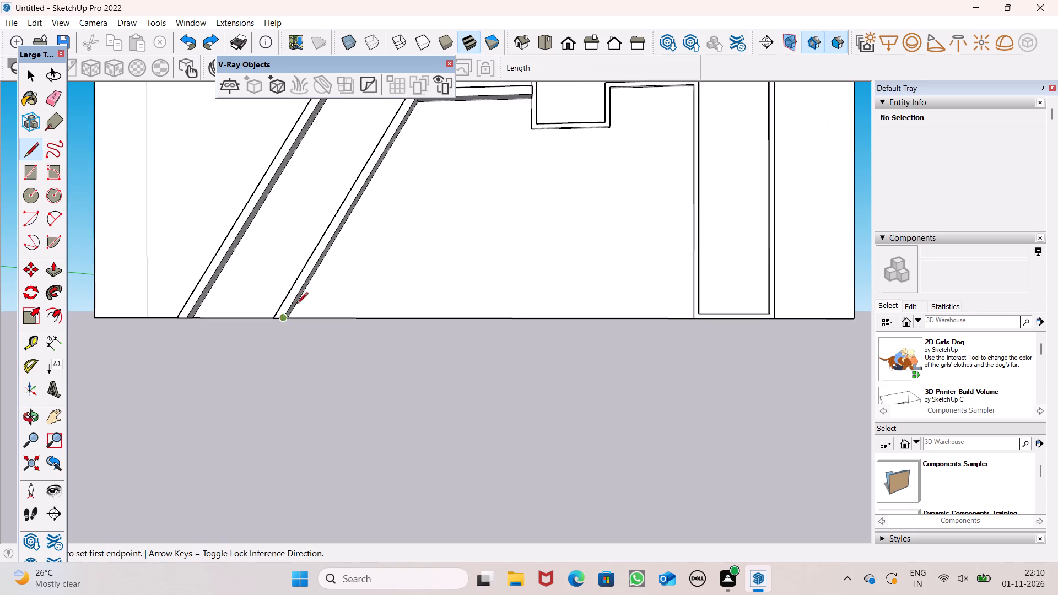
scroll(304, 300, up, 4)
click(299, 301)
scroll(388, 289, down, 6)
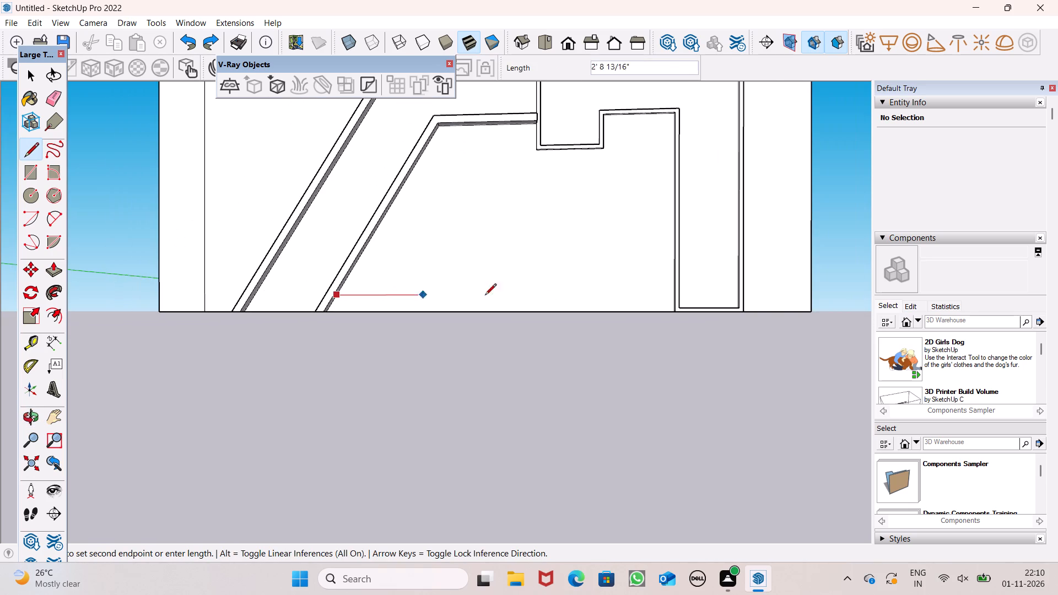
middle_drag(675, 301, 719, 302)
scroll(656, 289, up, 3)
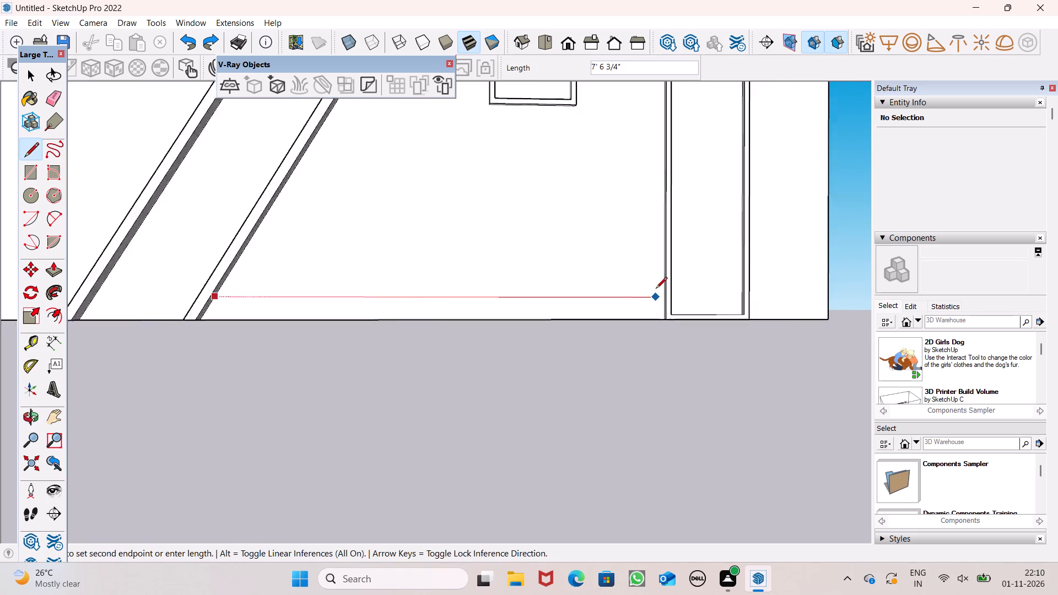
scroll(656, 289, up, 10)
click(670, 306)
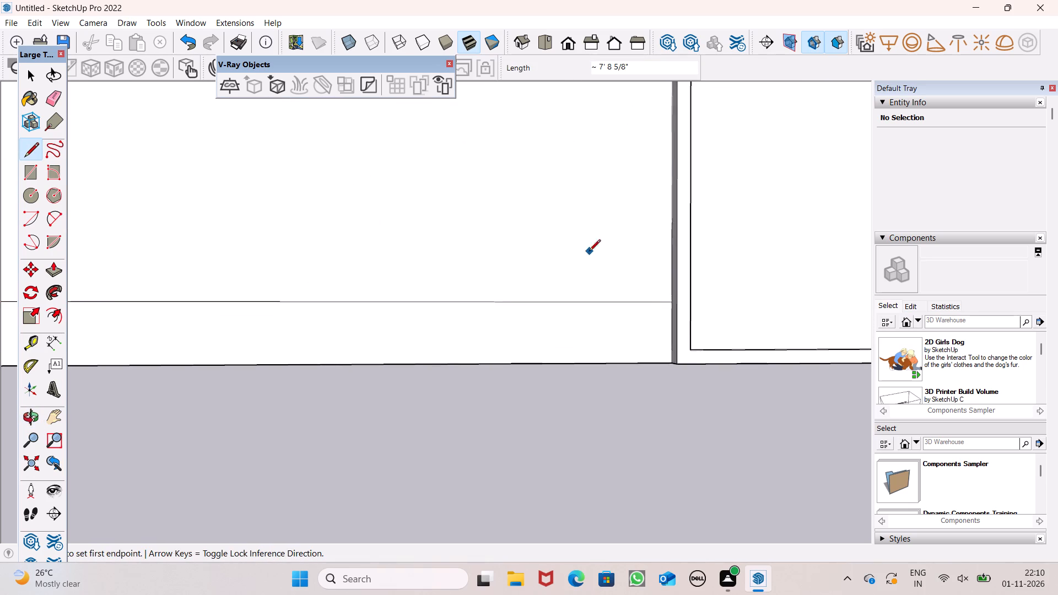
key(space)
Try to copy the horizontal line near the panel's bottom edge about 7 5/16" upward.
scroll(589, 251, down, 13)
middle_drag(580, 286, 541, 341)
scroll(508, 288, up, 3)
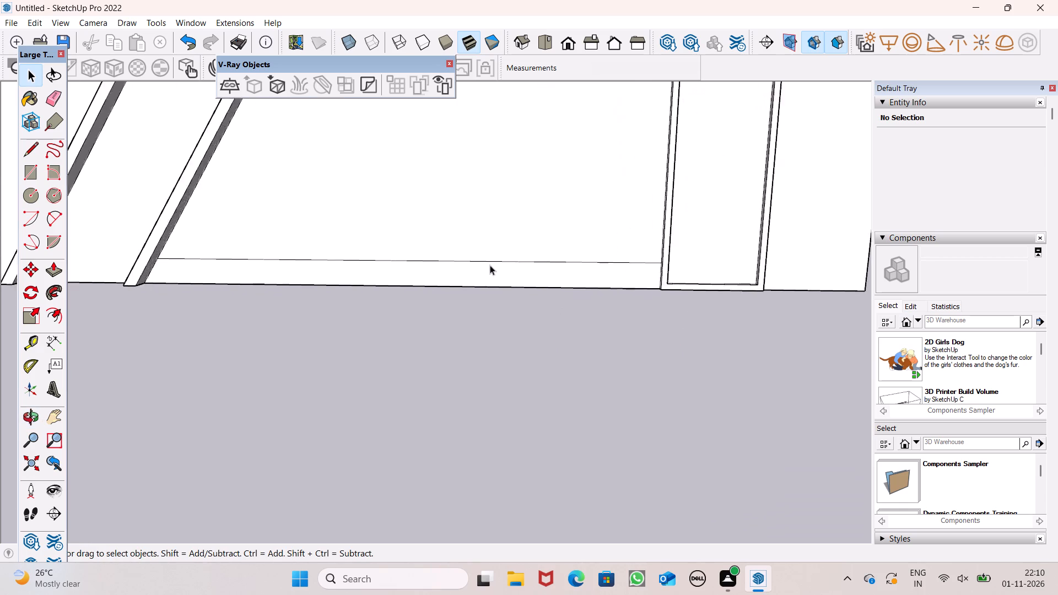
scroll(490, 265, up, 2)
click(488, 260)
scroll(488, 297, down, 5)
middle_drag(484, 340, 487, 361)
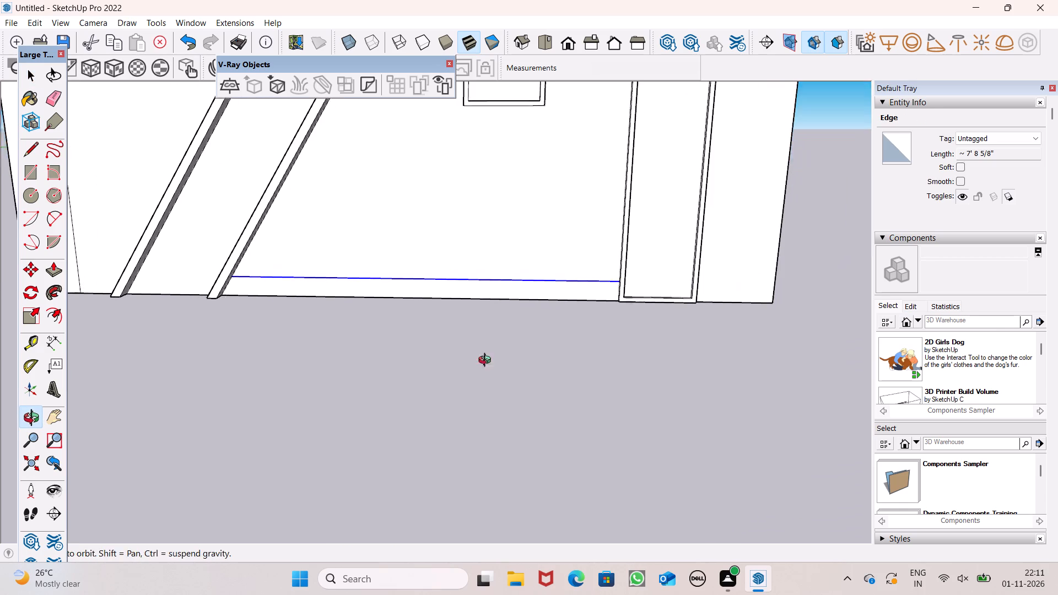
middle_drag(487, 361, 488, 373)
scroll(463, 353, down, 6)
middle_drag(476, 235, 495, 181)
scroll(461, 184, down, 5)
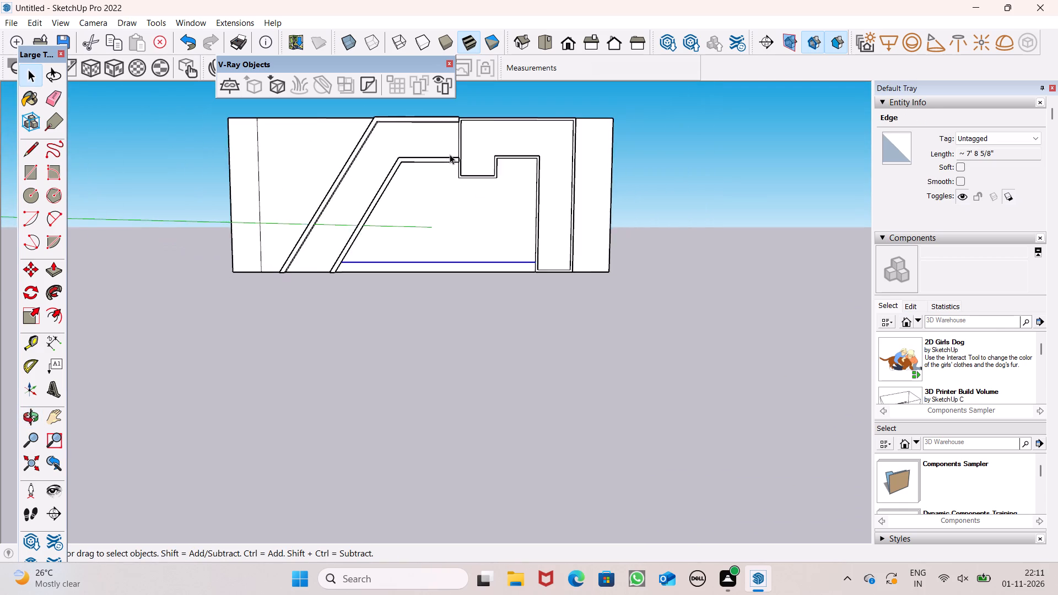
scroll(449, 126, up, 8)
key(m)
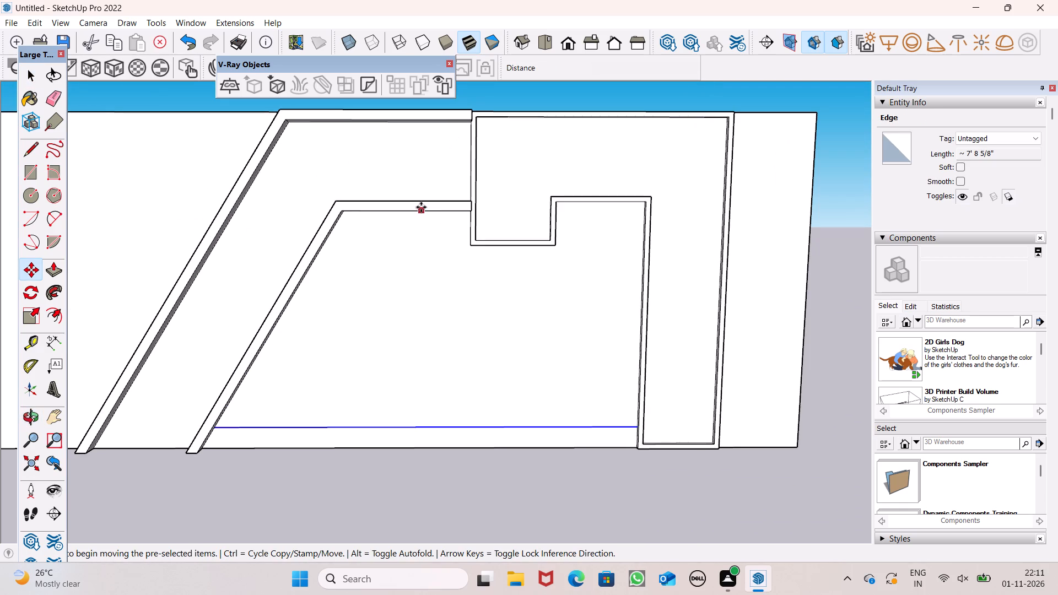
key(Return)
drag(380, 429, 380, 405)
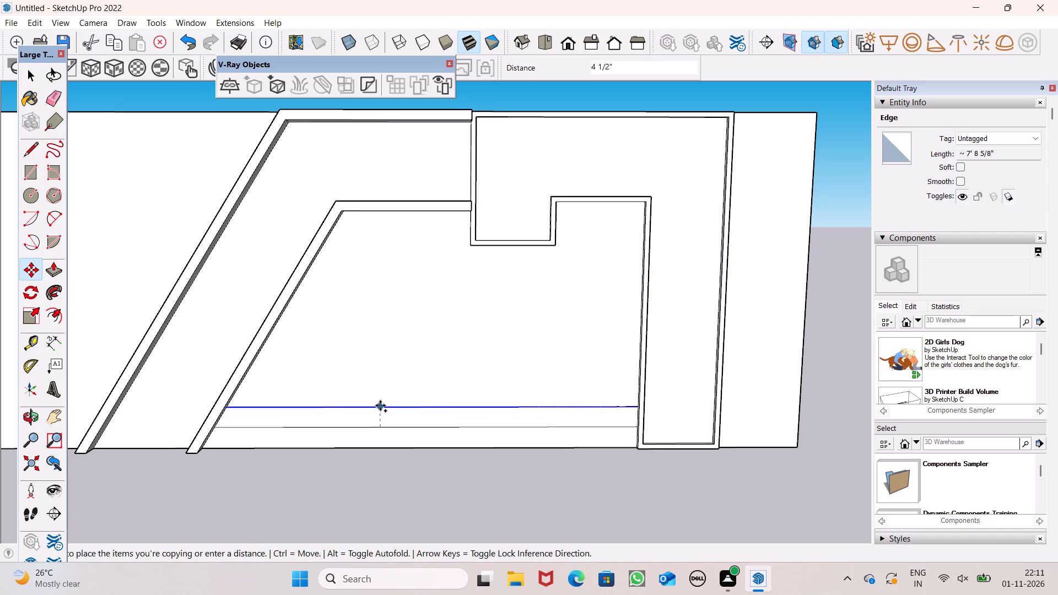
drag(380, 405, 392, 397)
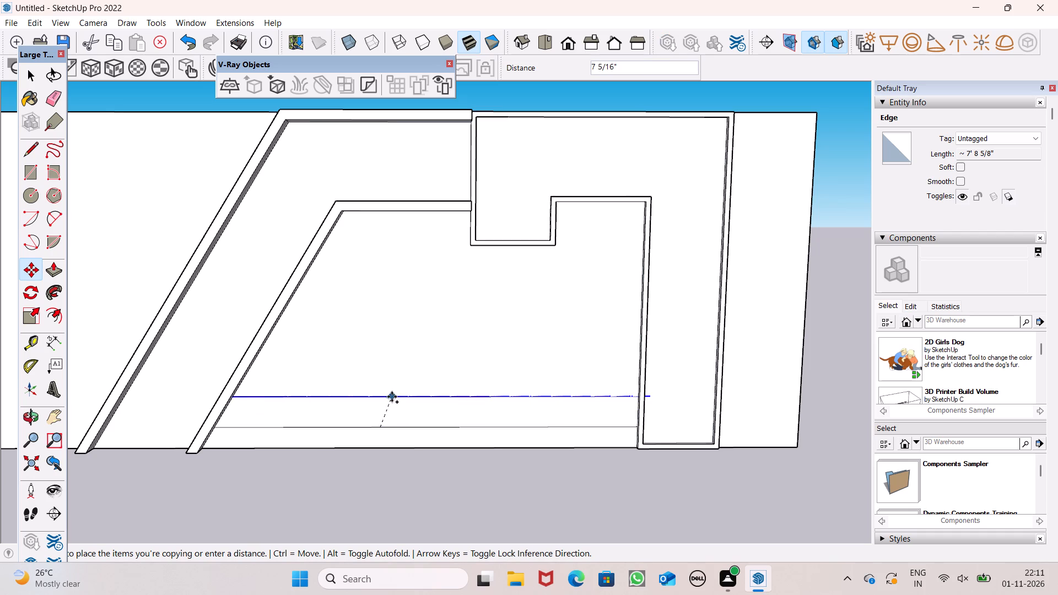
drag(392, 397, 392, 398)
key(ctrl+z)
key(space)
Copy the bottom horizontal line about 6 9/16" straight up and repeat it as an array of 9 copies.
click(377, 424)
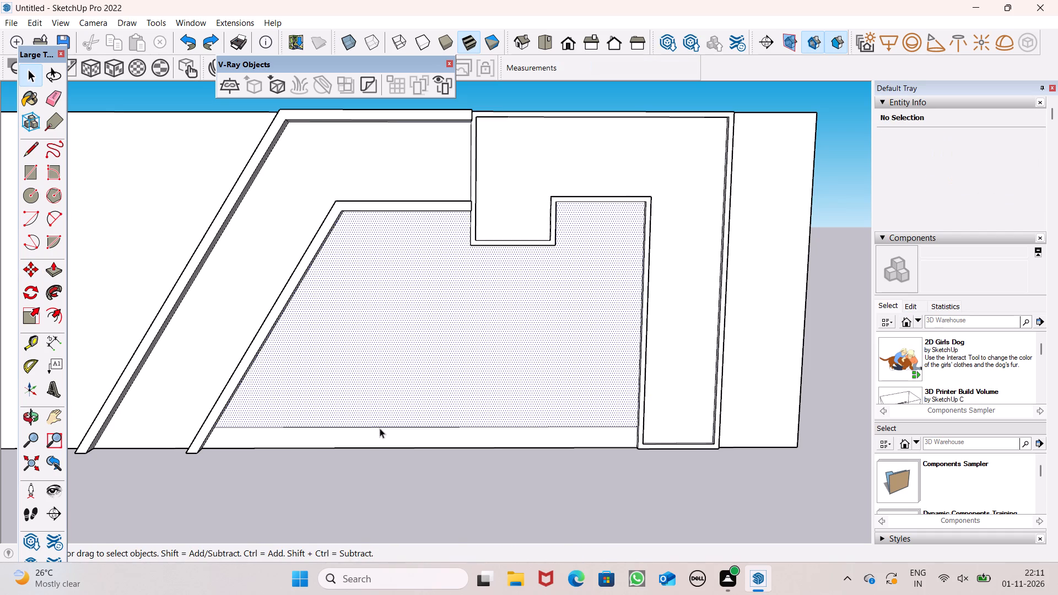
click(388, 464)
click(397, 426)
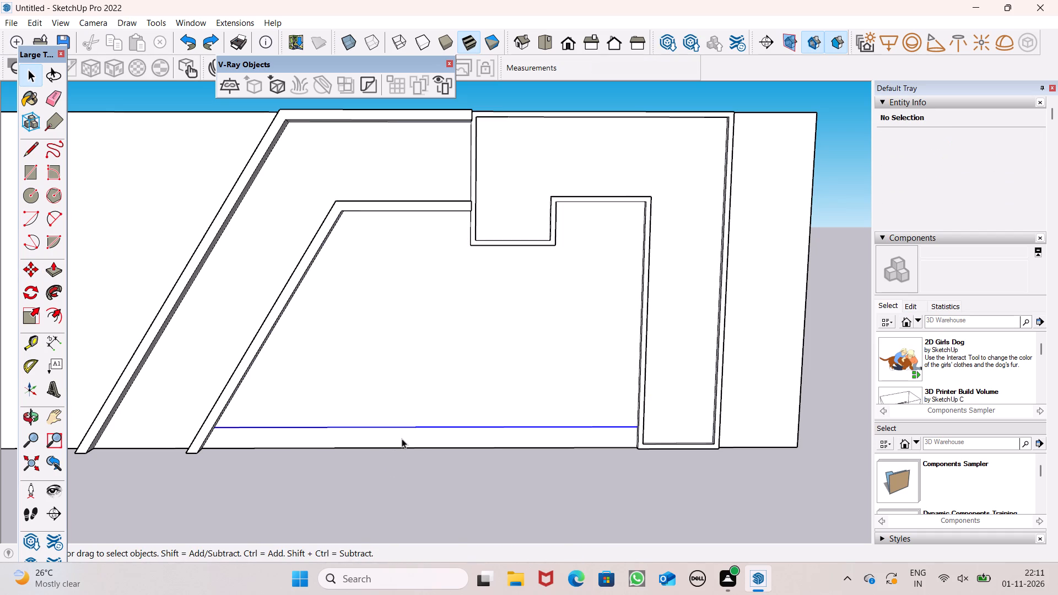
key(m)
key(Return)
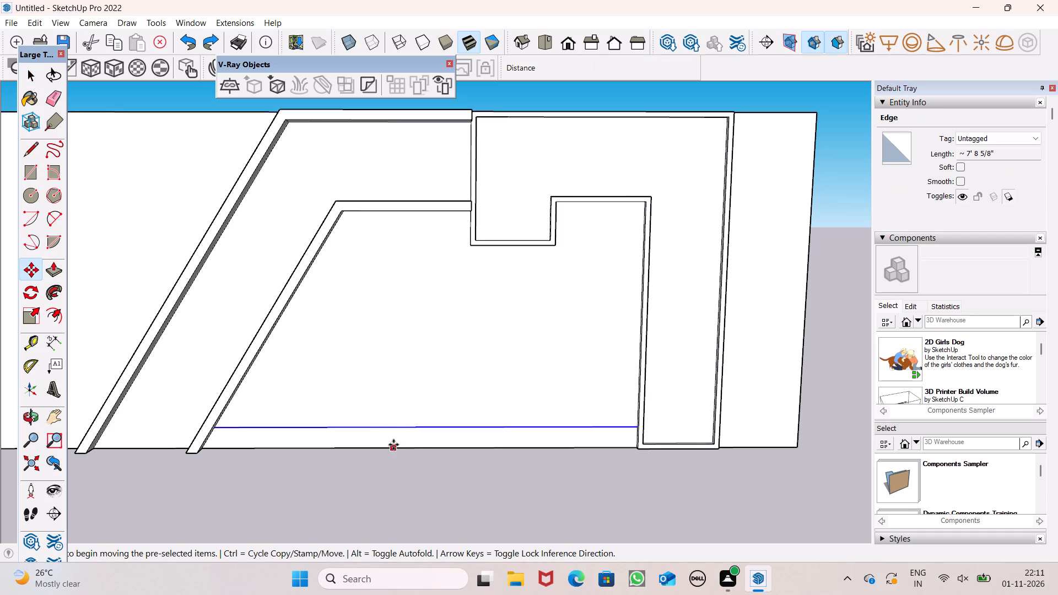
drag(392, 426, 396, 412)
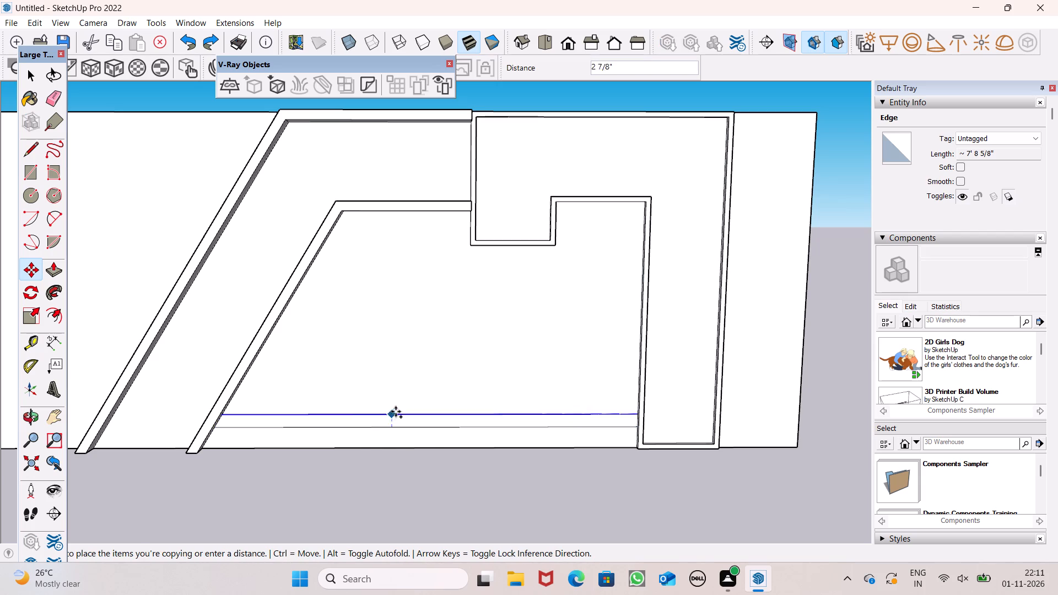
drag(396, 412, 397, 398)
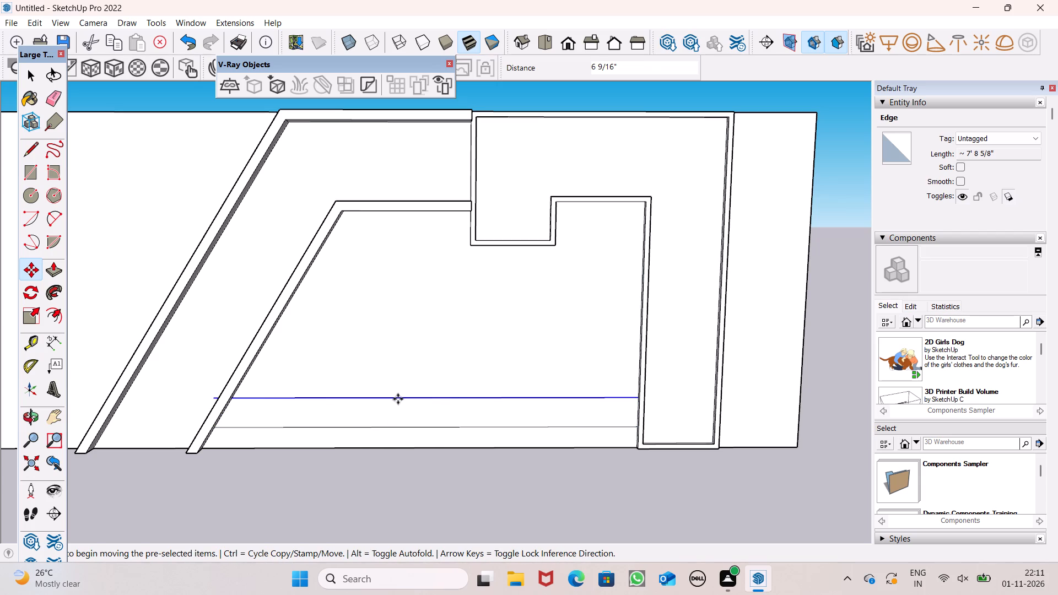
key(shift+asterisk)
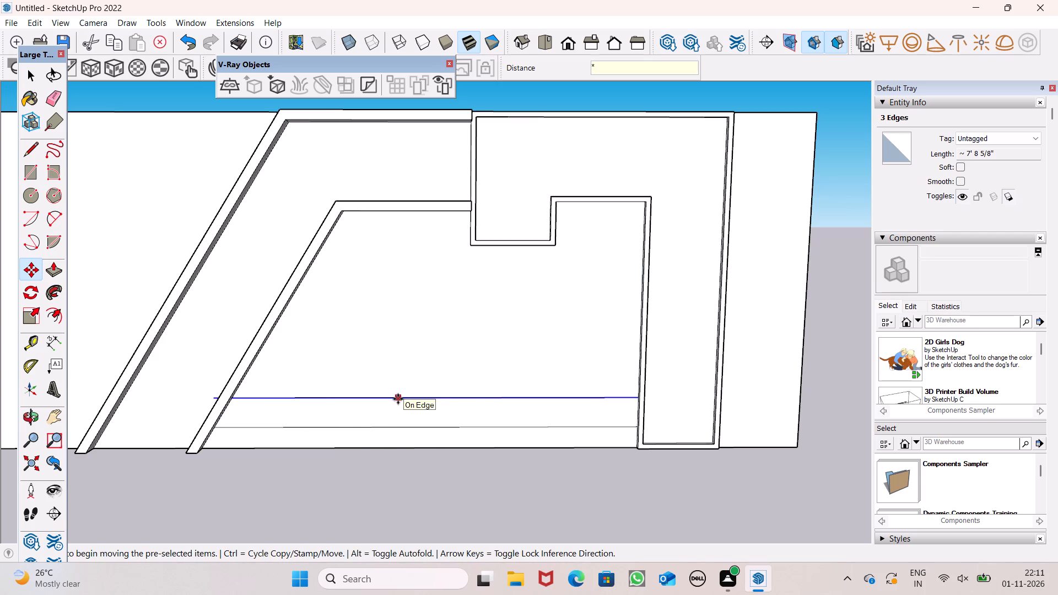
key(9)
key(Return)
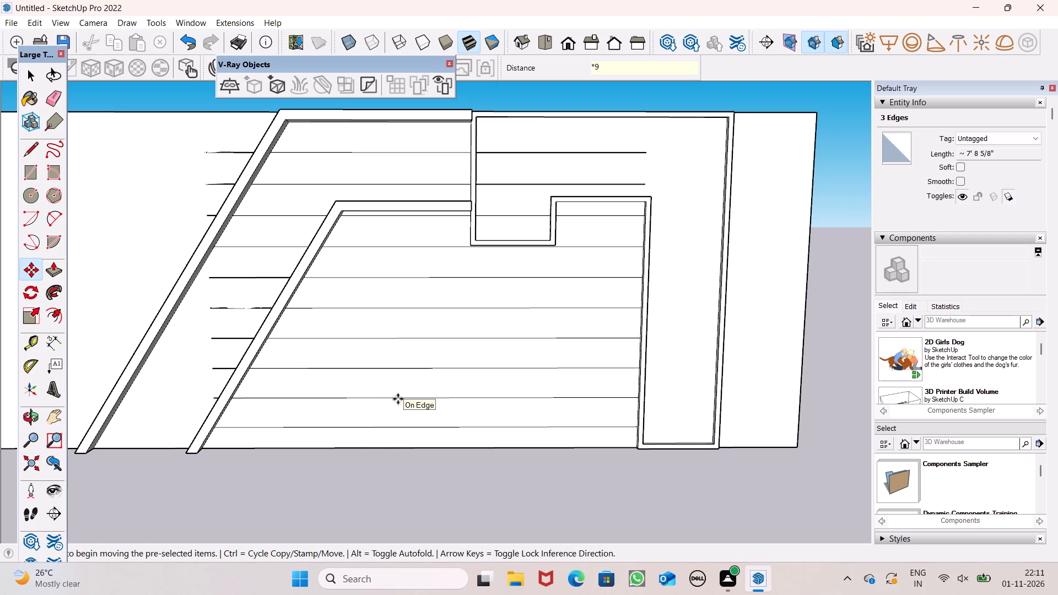
key(space)
Erase the segments of the copied lines that extend into the bent band and beyond its outer border.
scroll(477, 400, down, 4)
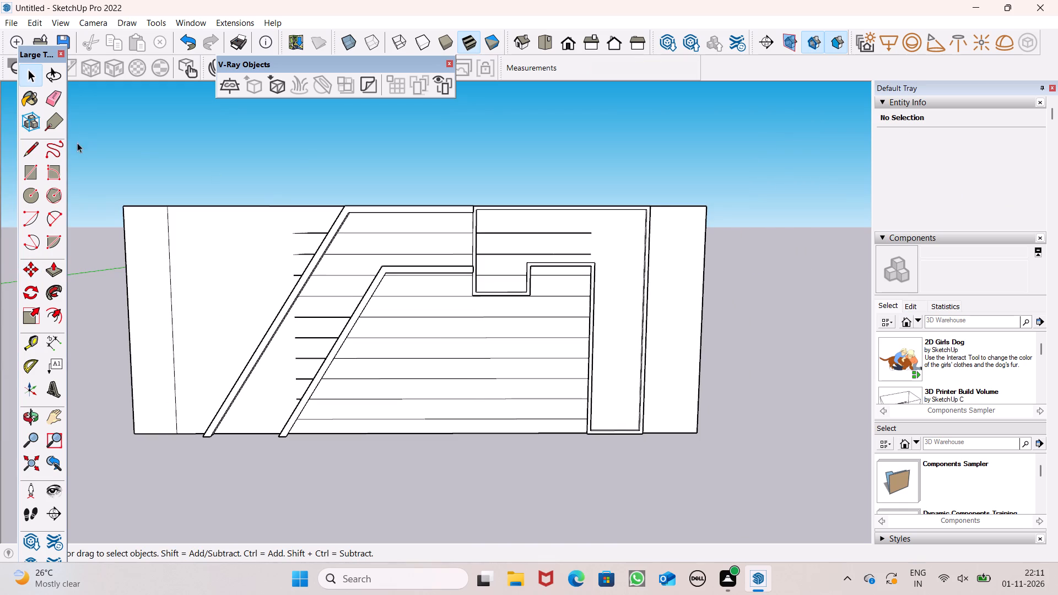
click(45, 93)
scroll(231, 234, up, 4)
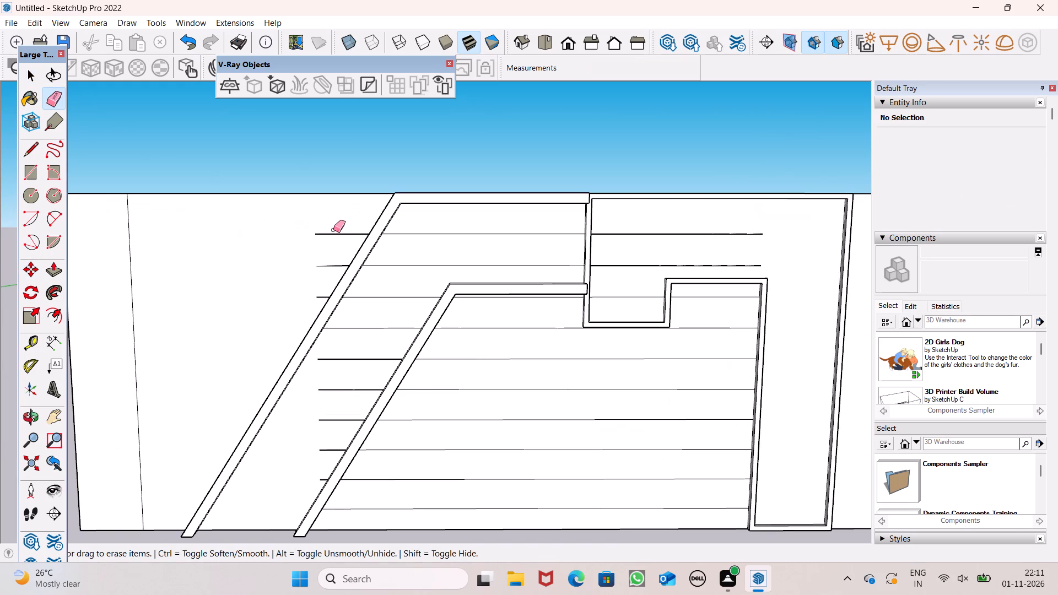
drag(334, 230, 328, 242)
drag(327, 258, 316, 299)
drag(420, 231, 320, 442)
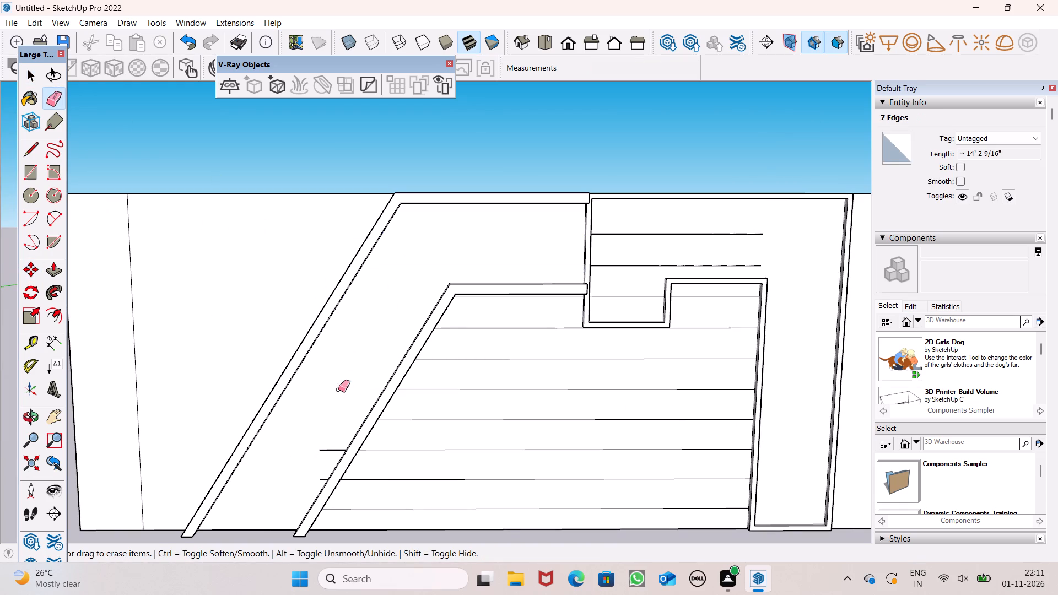
scroll(410, 245, down, 5)
middle_drag(327, 409, 350, 410)
scroll(350, 409, up, 8)
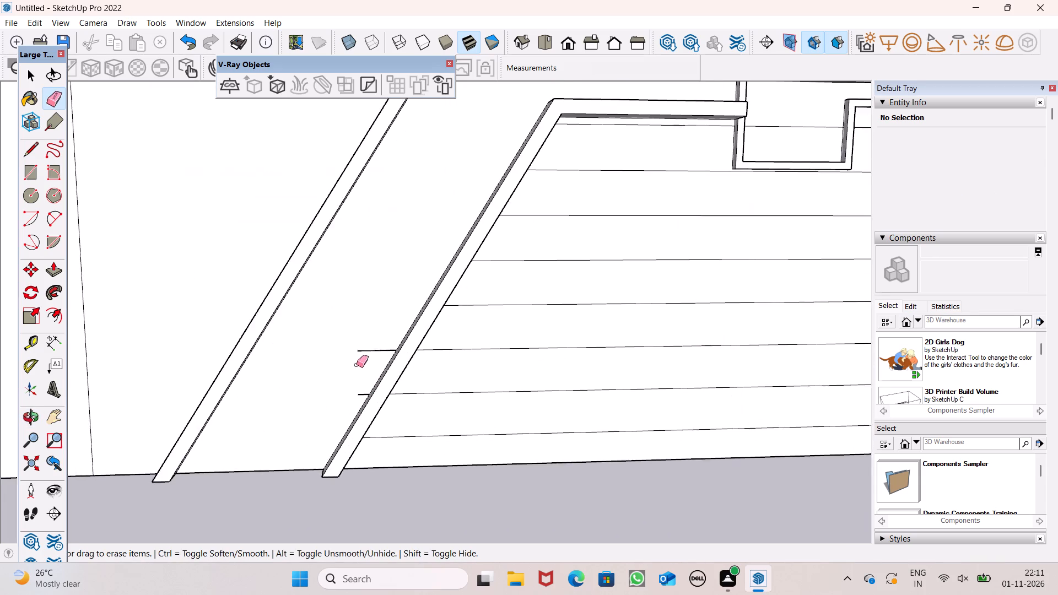
scroll(368, 343, up, 6)
drag(367, 345, 364, 369)
scroll(347, 447, up, 5)
drag(360, 435, 359, 422)
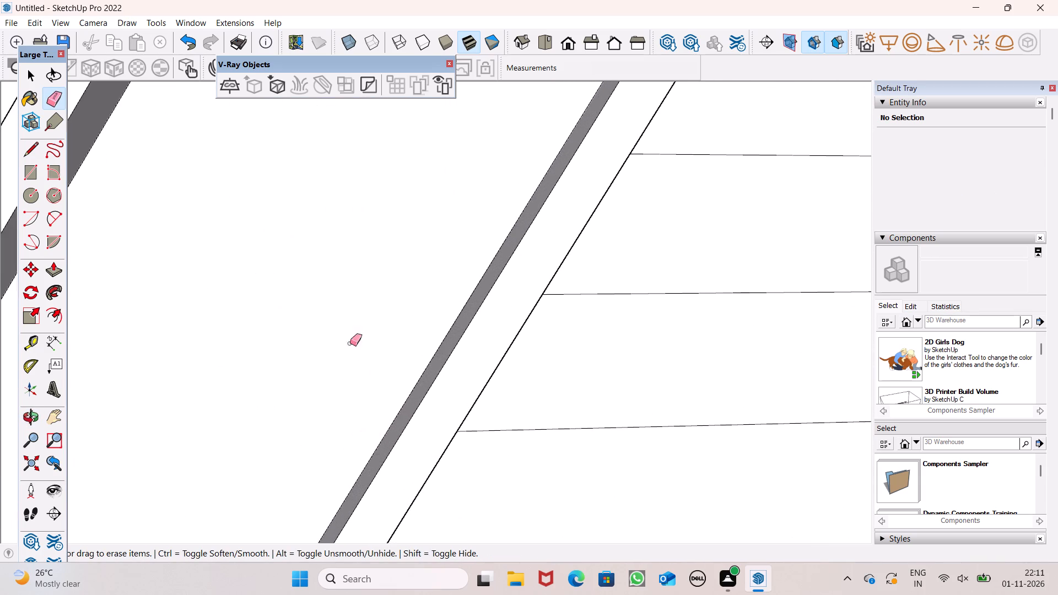
Erase the copied line segments lying inside the stepped region's raised border.
scroll(346, 275, down, 15)
scroll(289, 277, down, 4)
scroll(193, 276, down, 2)
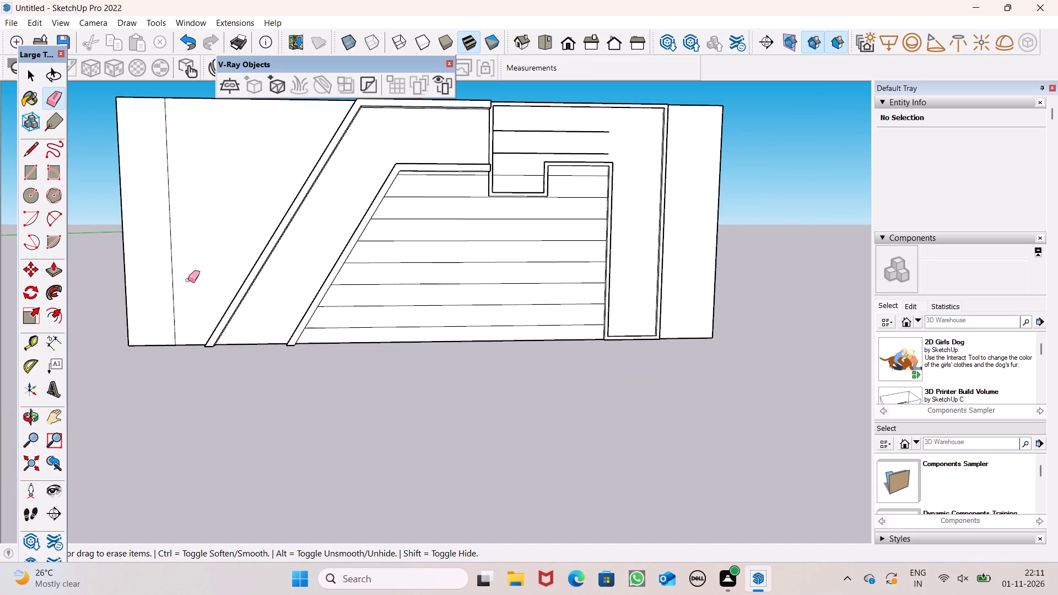
scroll(549, 153, up, 7)
drag(515, 130, 488, 172)
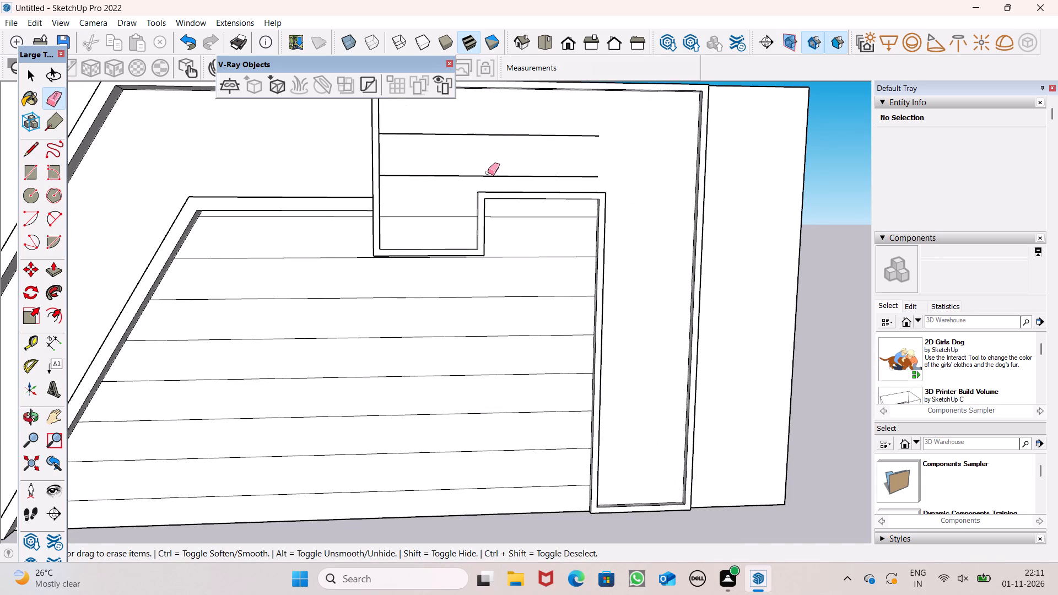
drag(488, 172, 463, 174)
scroll(458, 133, down, 3)
middle_drag(488, 197, 469, 210)
click(444, 195)
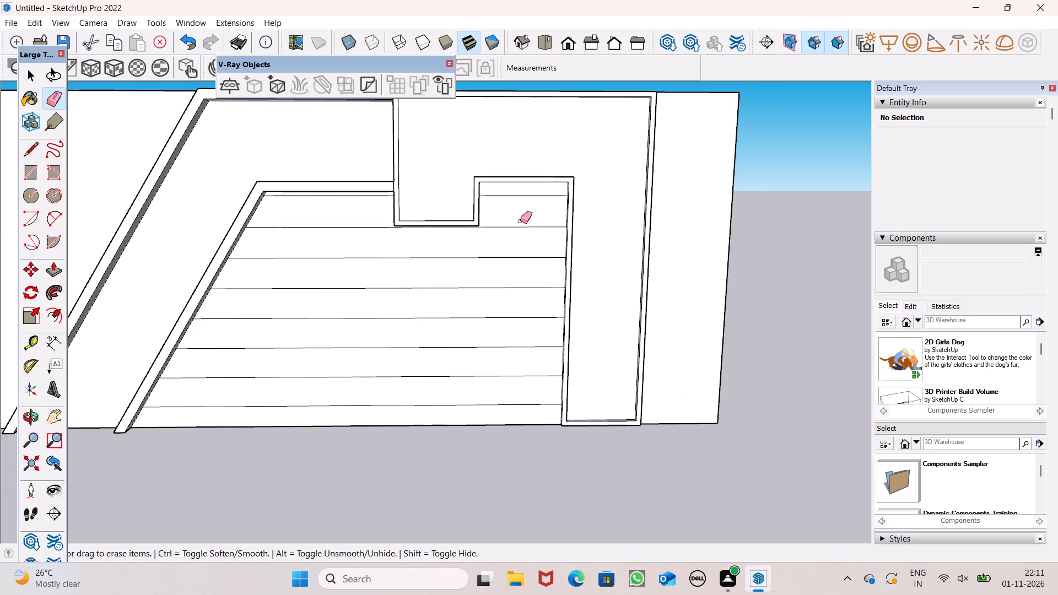
Examine the whole front face with its trimmed horizontal lines and raised borders from several angles.
scroll(421, 154, down, 3)
scroll(376, 181, down, 1)
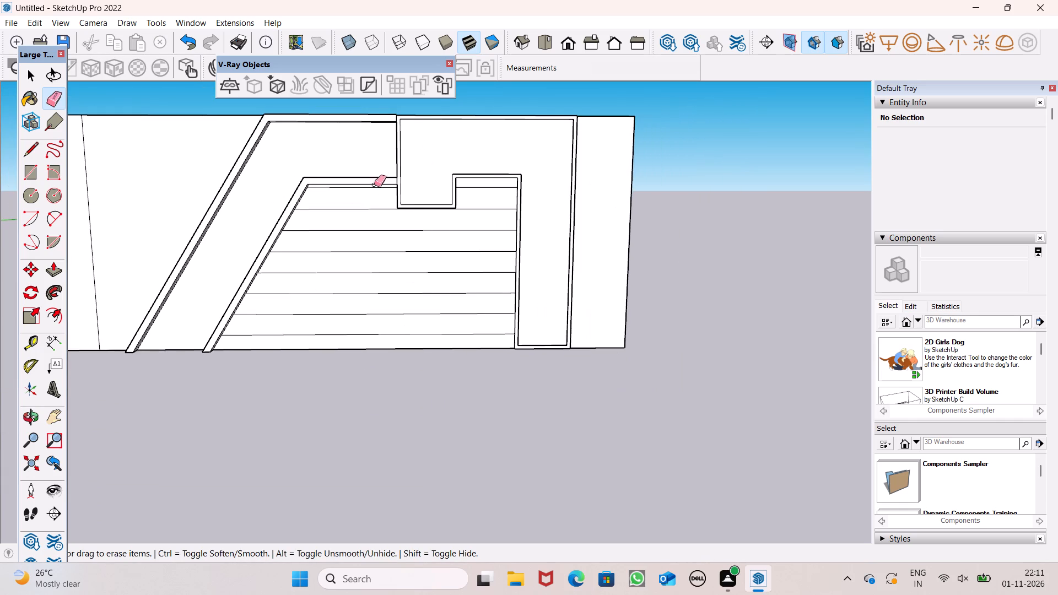
middle_drag(444, 236, 457, 278)
scroll(460, 275, down, 1)
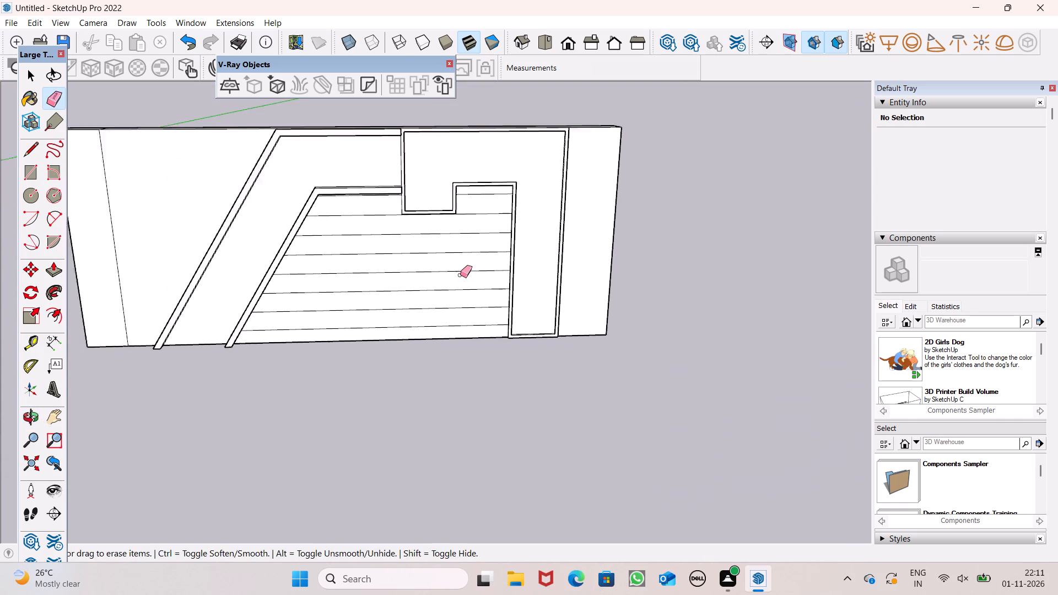
scroll(460, 275, down, 1)
middle_drag(393, 351, 429, 340)
scroll(429, 338, down, 2)
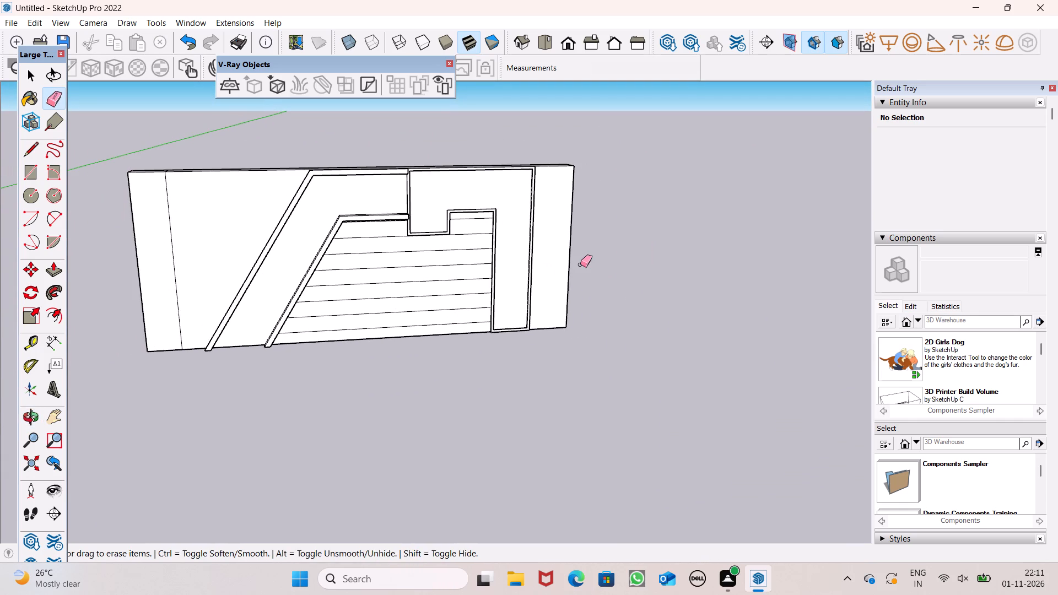
scroll(560, 279, down, 2)
middle_drag(564, 330, 504, 377)
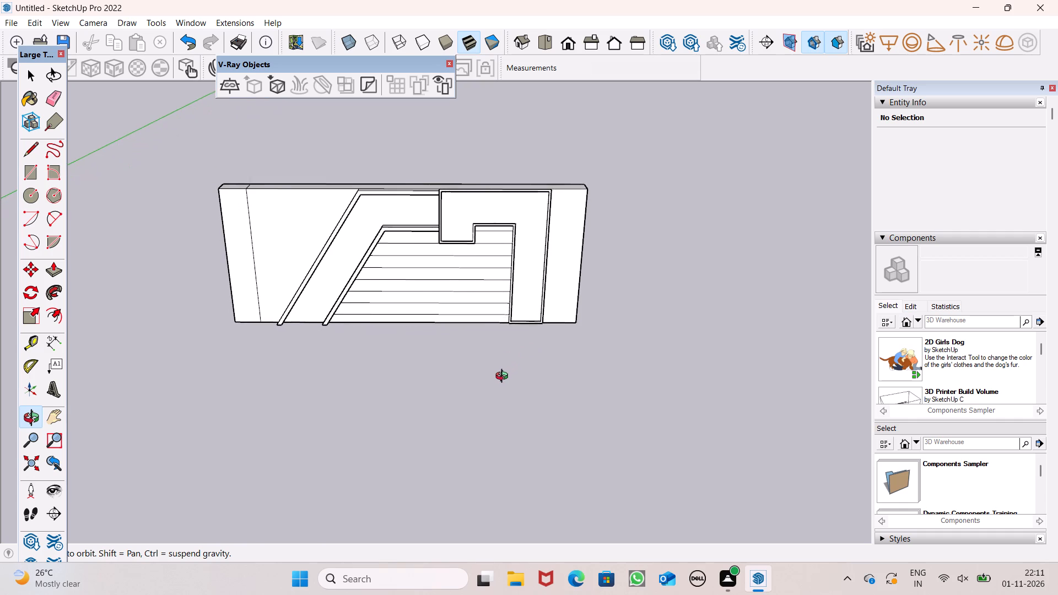
middle_drag(504, 377, 508, 372)
scroll(519, 215, up, 8)
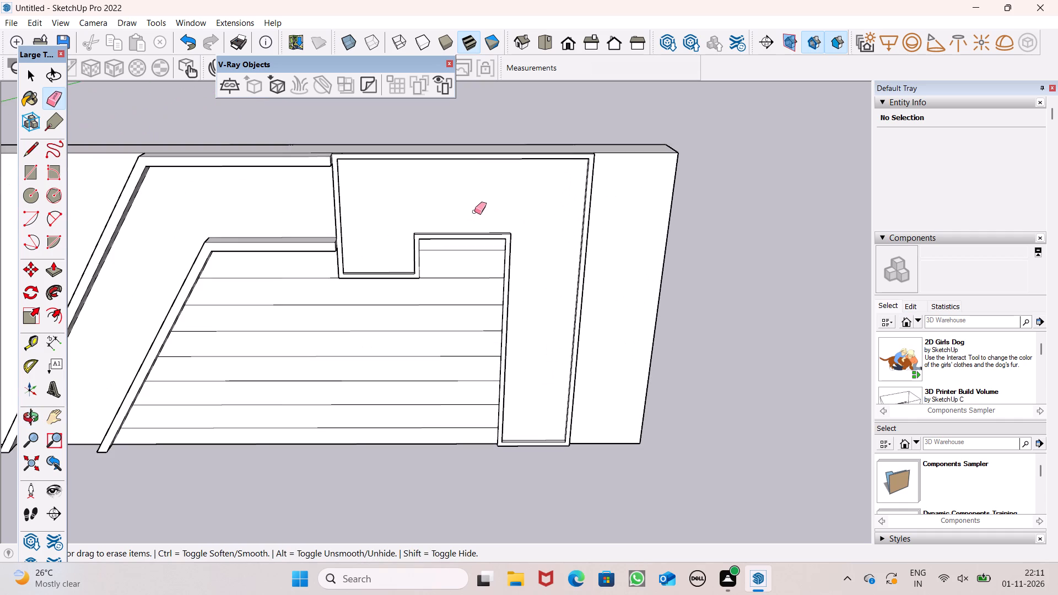
middle_drag(455, 223, 455, 172)
scroll(454, 172, up, 1)
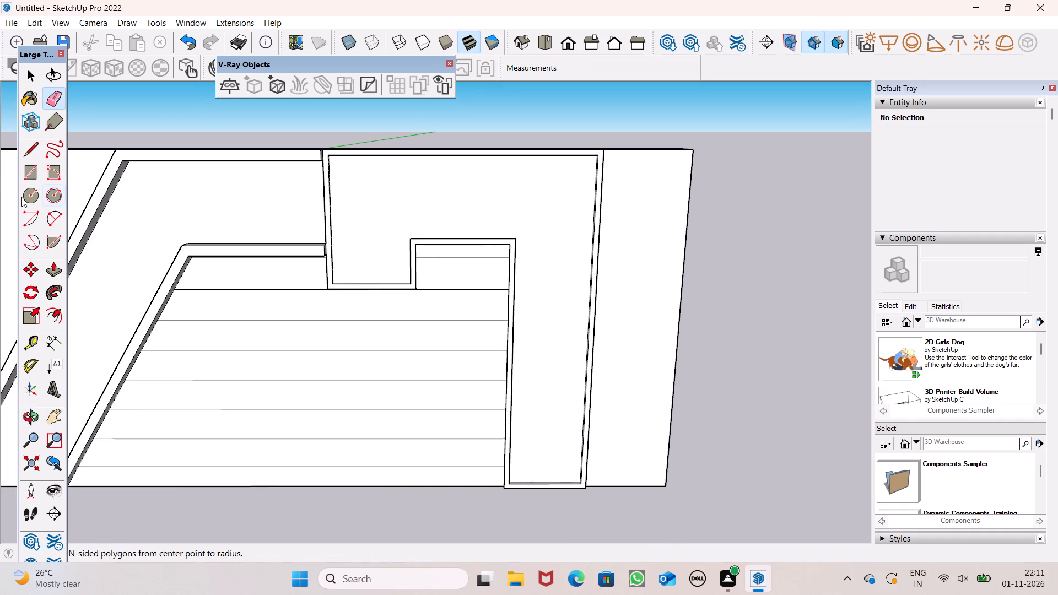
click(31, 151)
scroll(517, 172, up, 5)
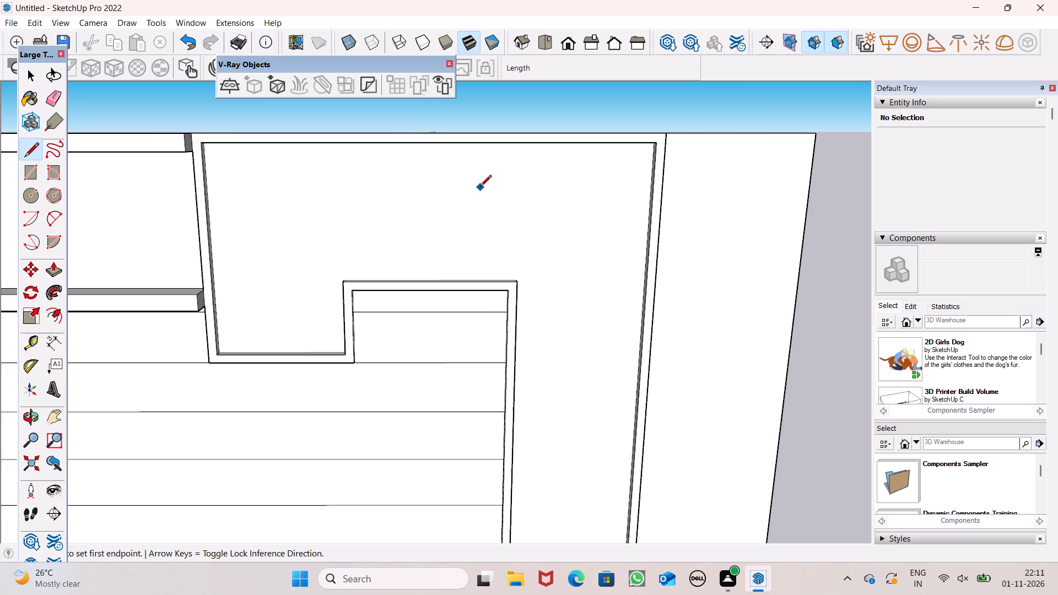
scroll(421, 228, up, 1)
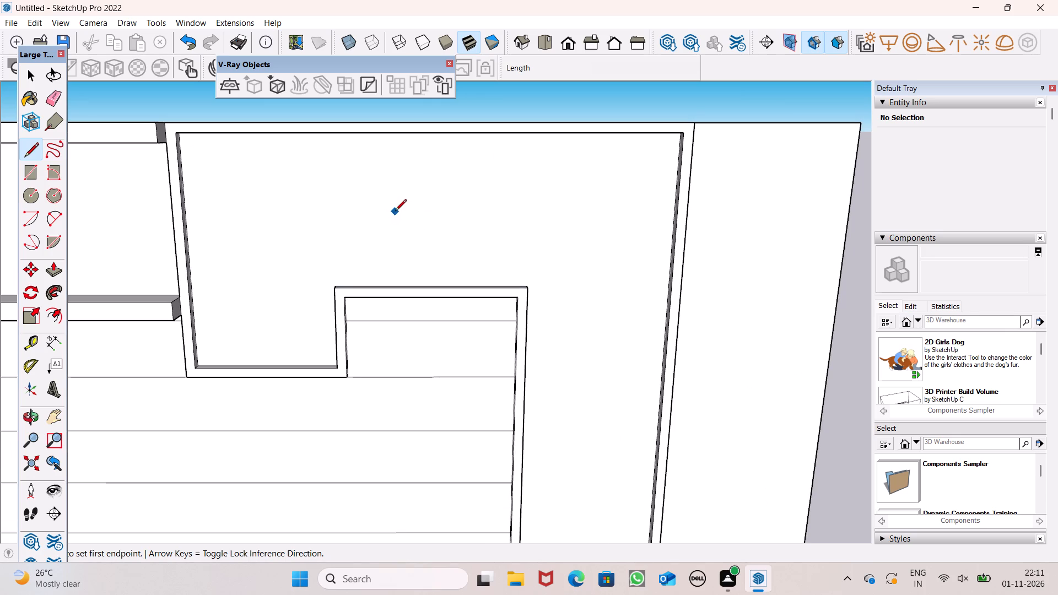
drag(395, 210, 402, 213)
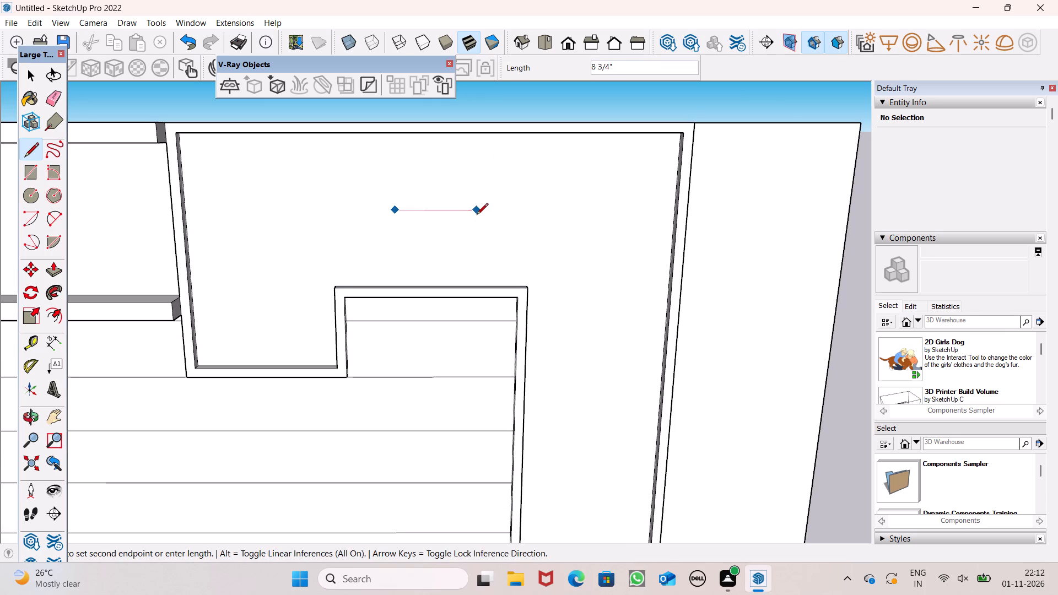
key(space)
Draw a closed downward-tapering trapezoid with a top edge about 6 1/16" long on the recessed face, above the stepped raised border.
click(29, 150)
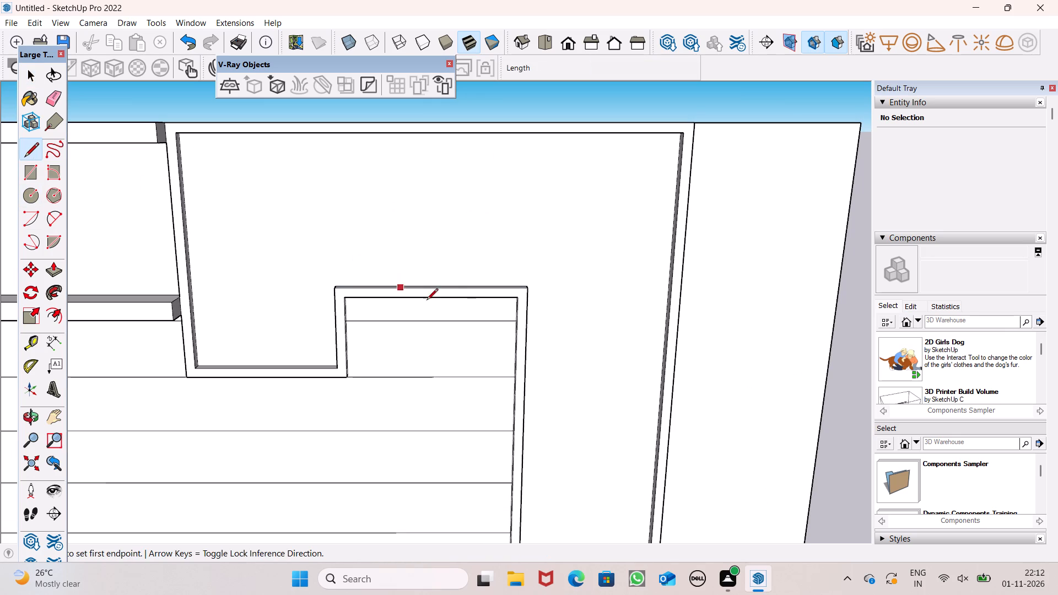
scroll(429, 297, up, 2)
click(398, 222)
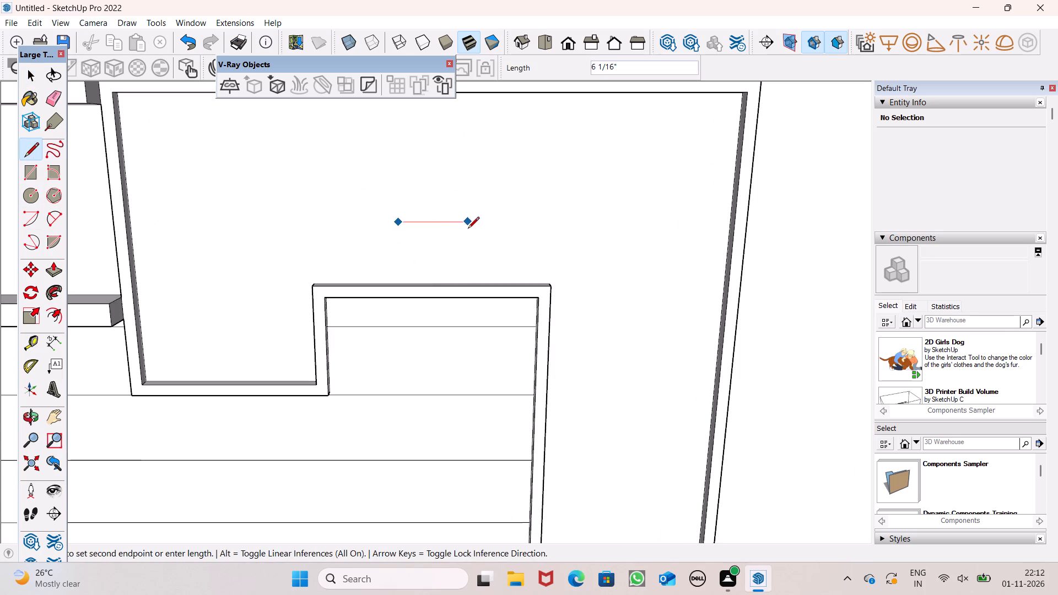
click(468, 229)
click(446, 258)
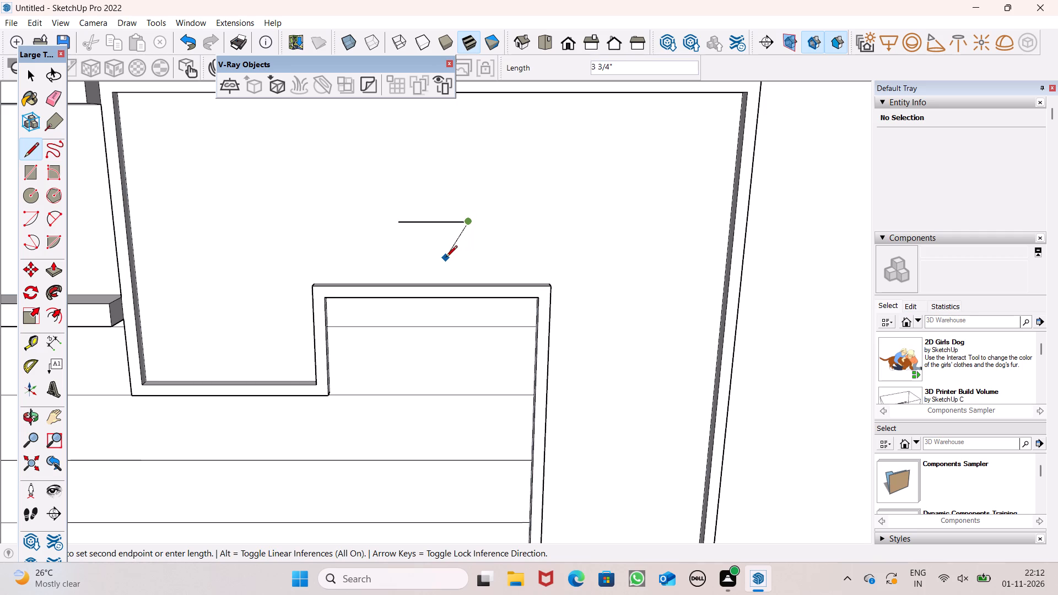
click(425, 258)
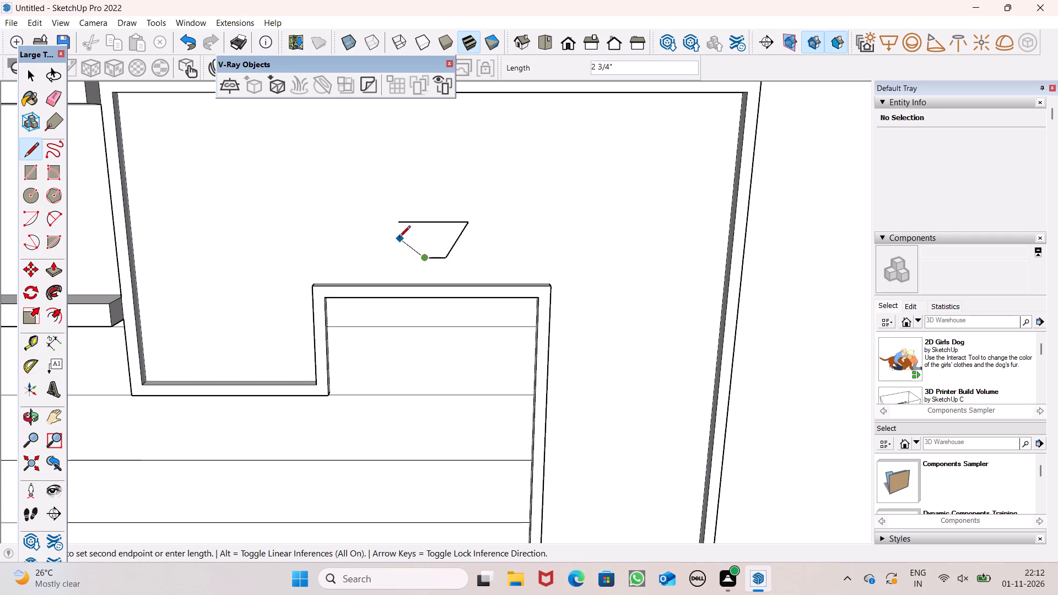
click(397, 226)
key(space)
Pull the trapezoid out about 1 9/16" from the recessed face and raise its top face slightly.
scroll(397, 224, down, 2)
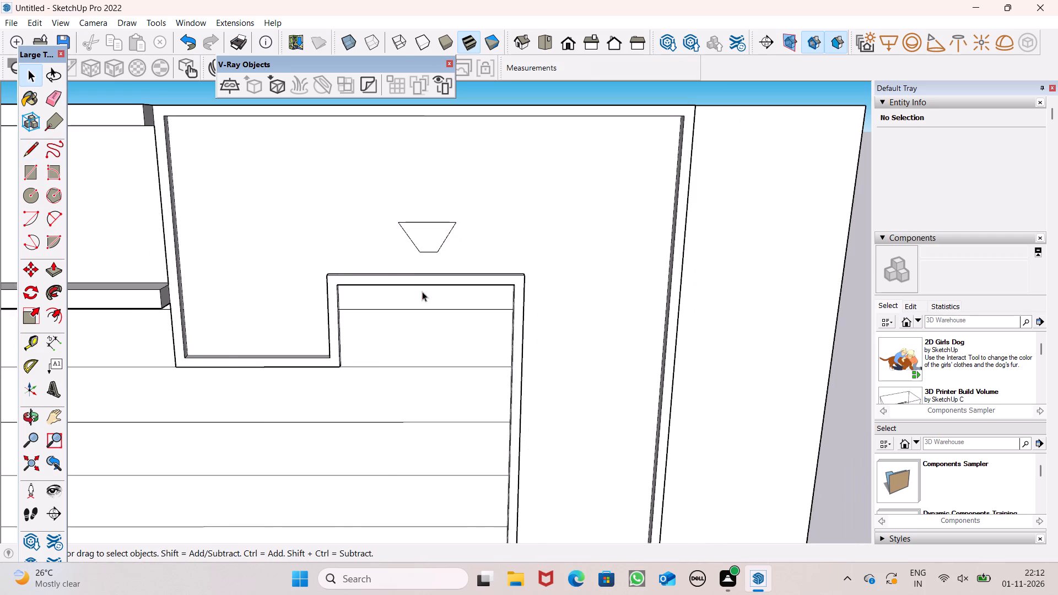
middle_drag(423, 295, 434, 301)
middle_drag(393, 272, 441, 355)
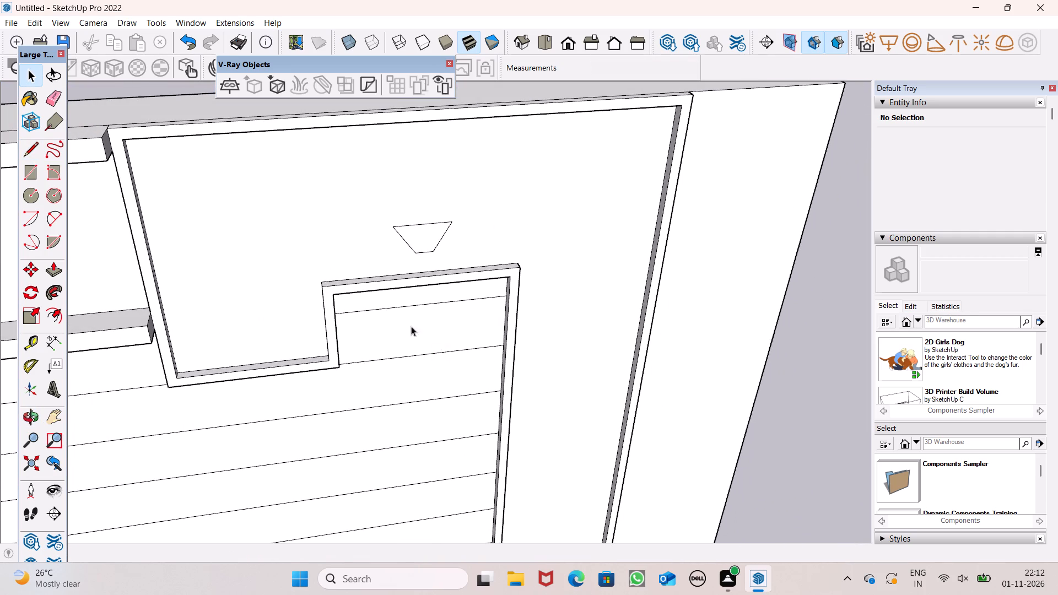
click(58, 269)
scroll(461, 209, up, 3)
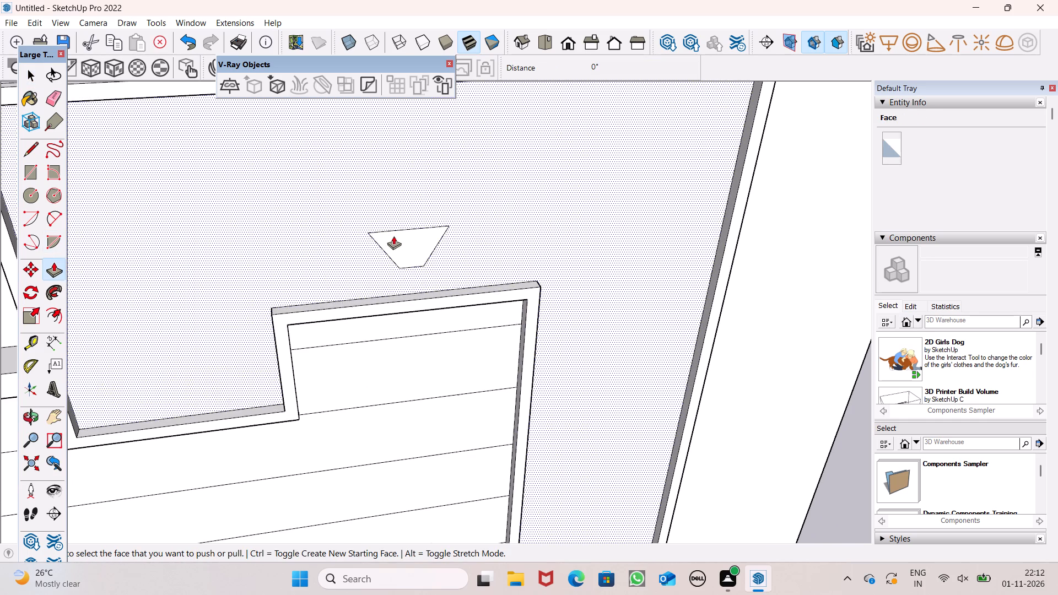
drag(415, 247, 418, 257)
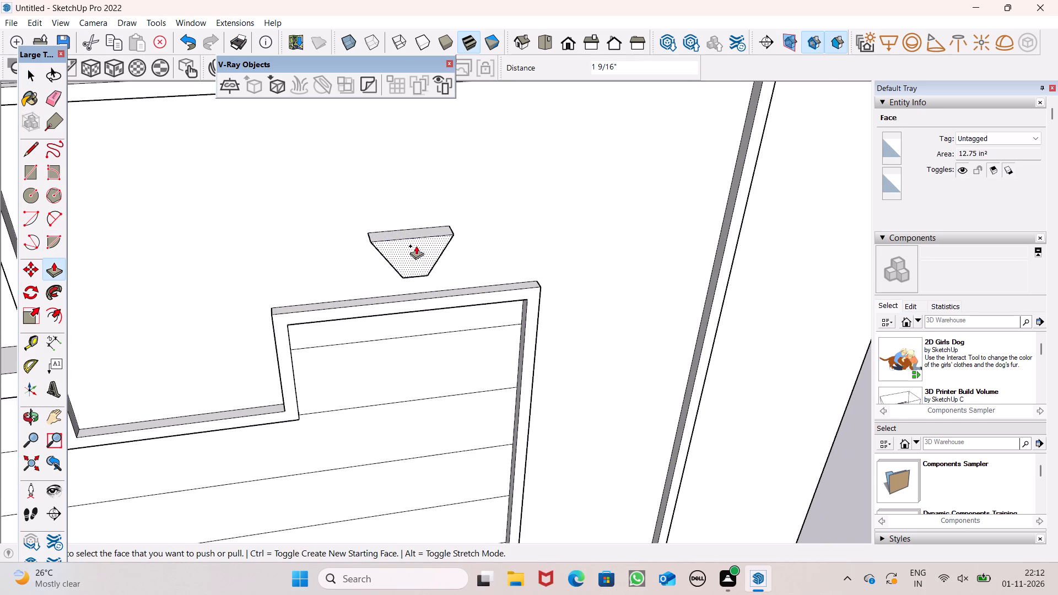
drag(398, 235, 396, 229)
scroll(395, 168, down, 1)
key(space)
Draw a rectangle about 1 7/8" by 1 5/16" directly beneath the trapezoid block, starting at its lower corner.
scroll(410, 361, down, 2)
middle_drag(422, 369, 420, 365)
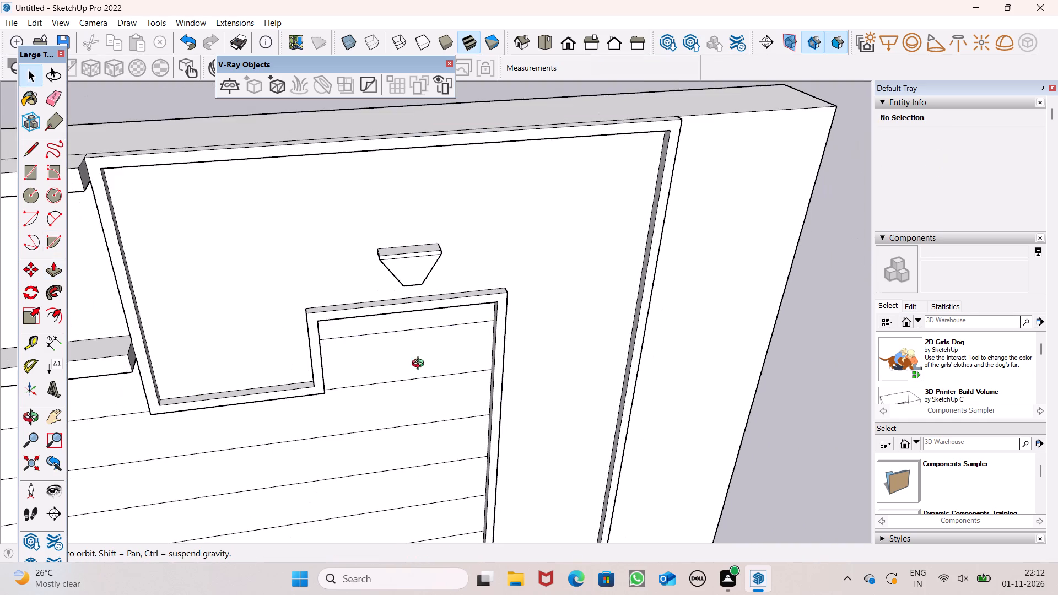
middle_drag(420, 365, 400, 133)
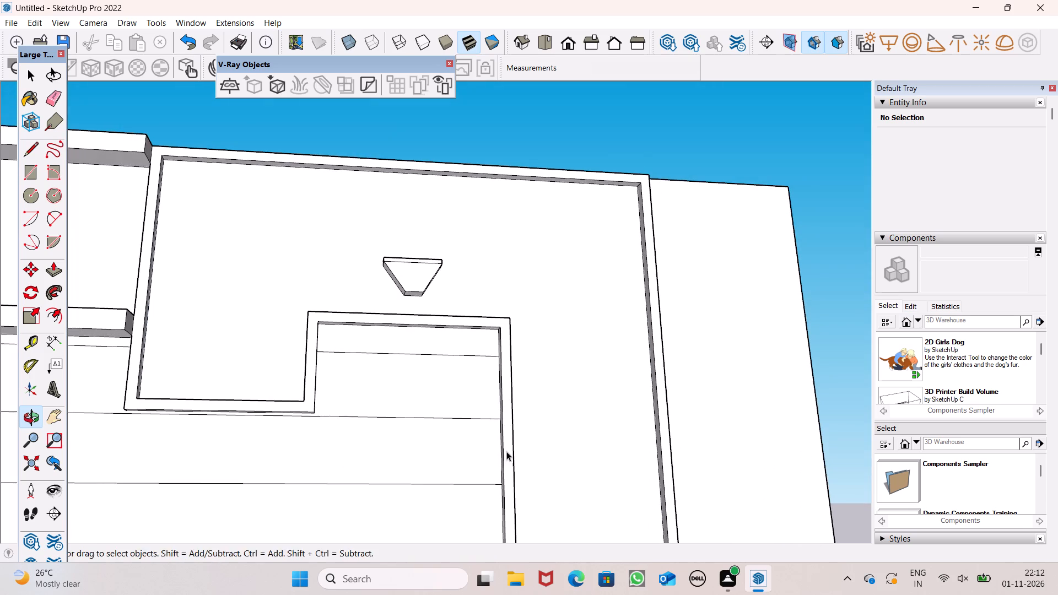
middle_drag(508, 440, 492, 377)
scroll(412, 314, down, 2)
middle_drag(388, 360, 413, 404)
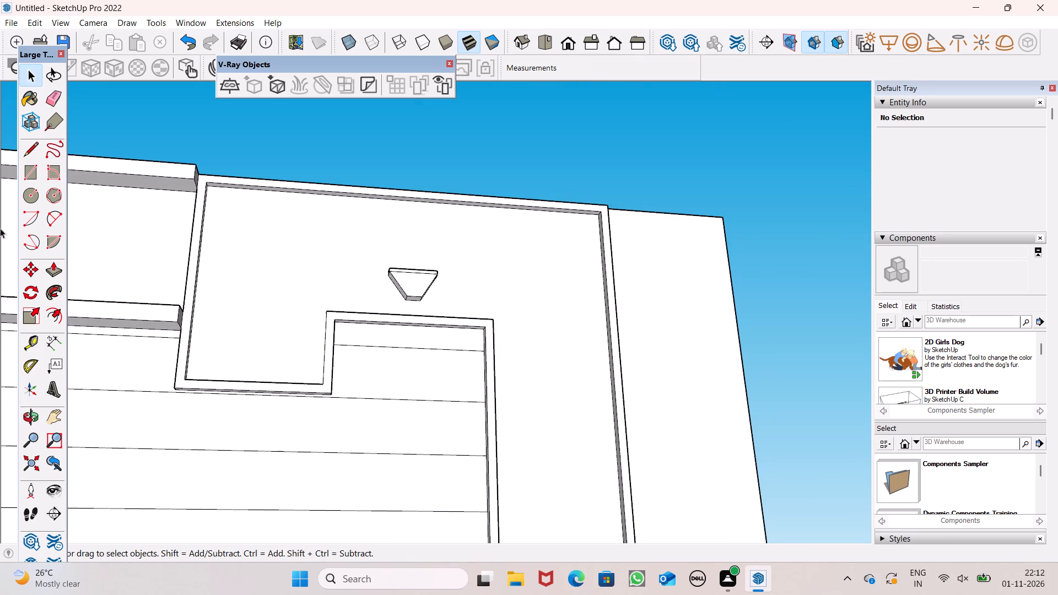
click(24, 170)
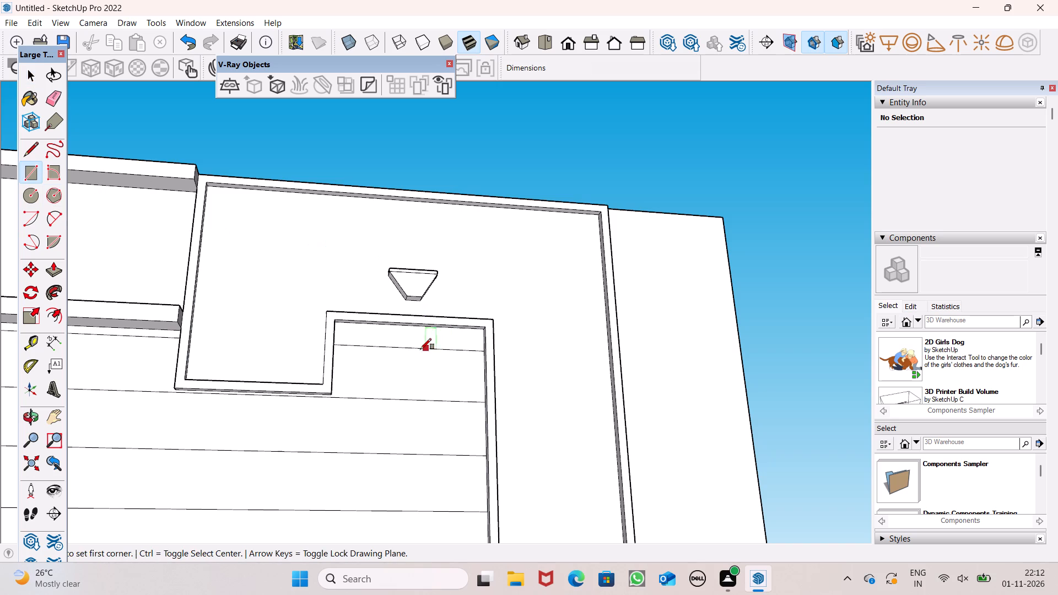
middle_drag(339, 320, 352, 370)
scroll(298, 228, down, 2)
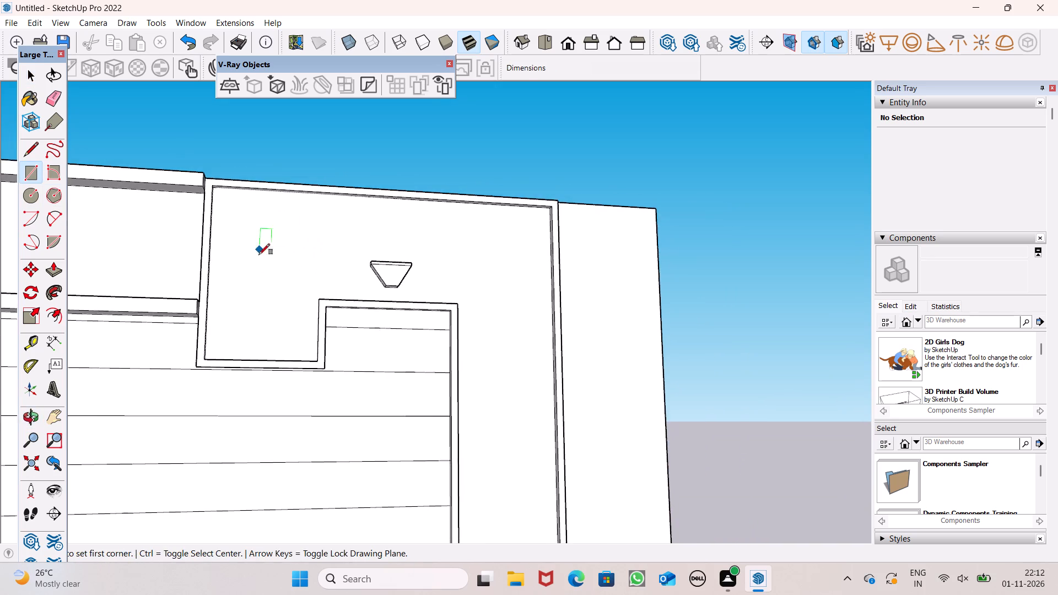
middle_drag(316, 355, 291, 340)
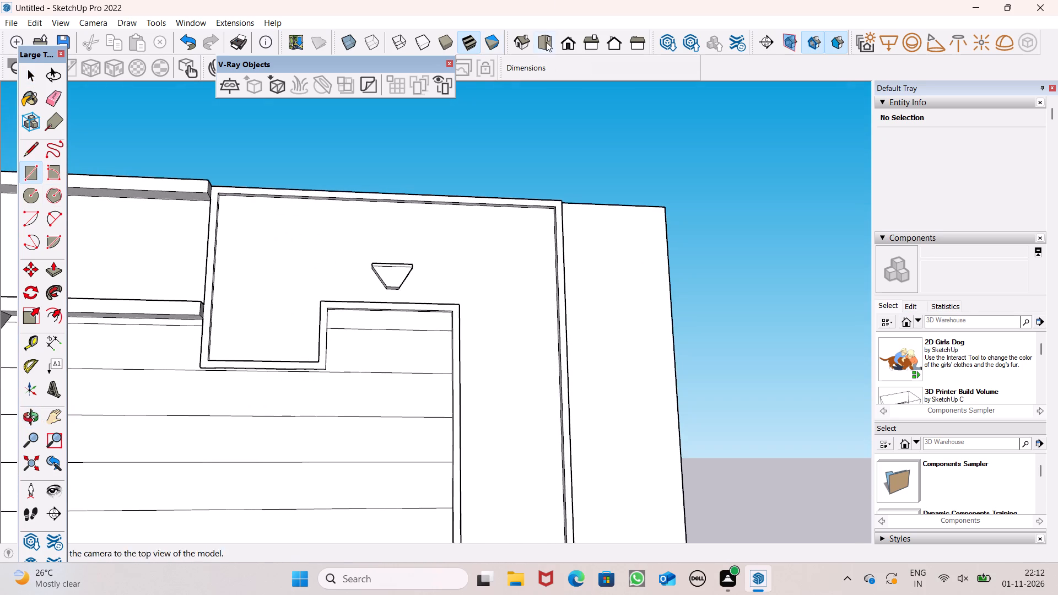
click(570, 47)
scroll(489, 290, up, 6)
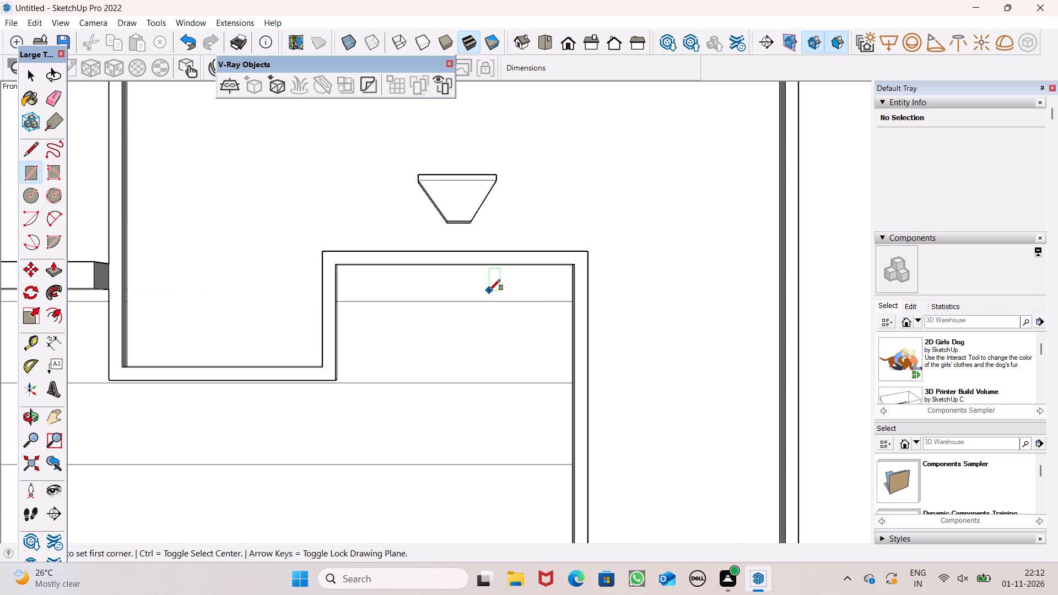
scroll(468, 314, up, 1)
middle_drag(468, 314, 467, 303)
scroll(468, 304, up, 10)
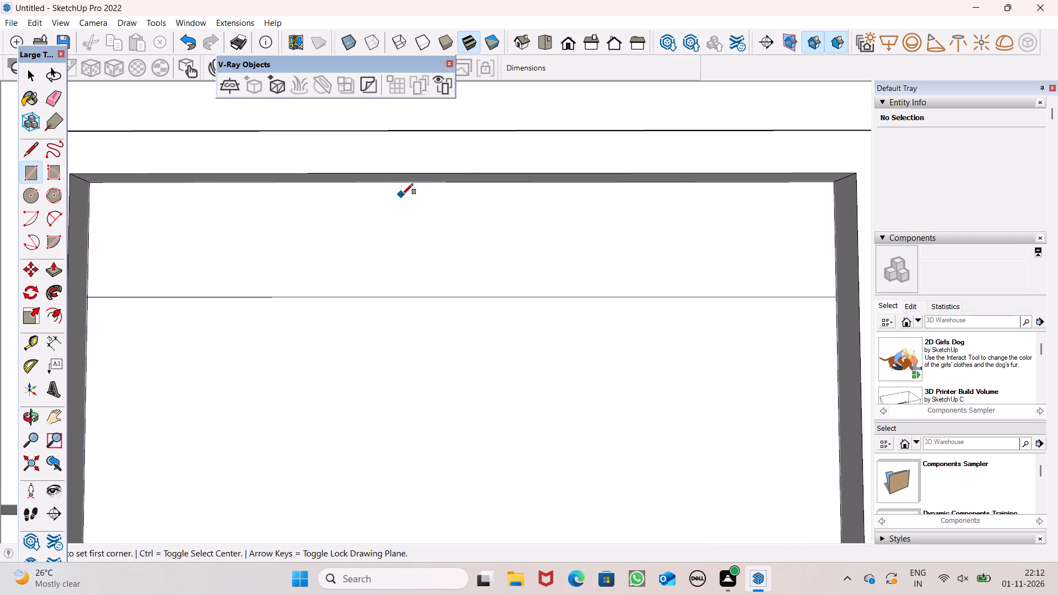
scroll(408, 241, down, 7)
scroll(434, 143, up, 3)
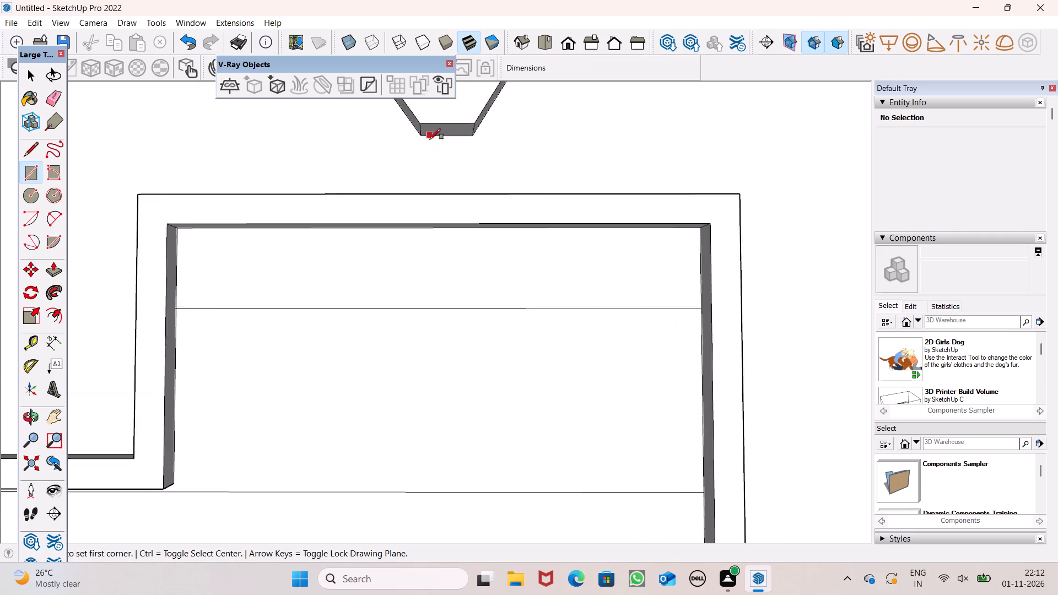
scroll(430, 139, up, 3)
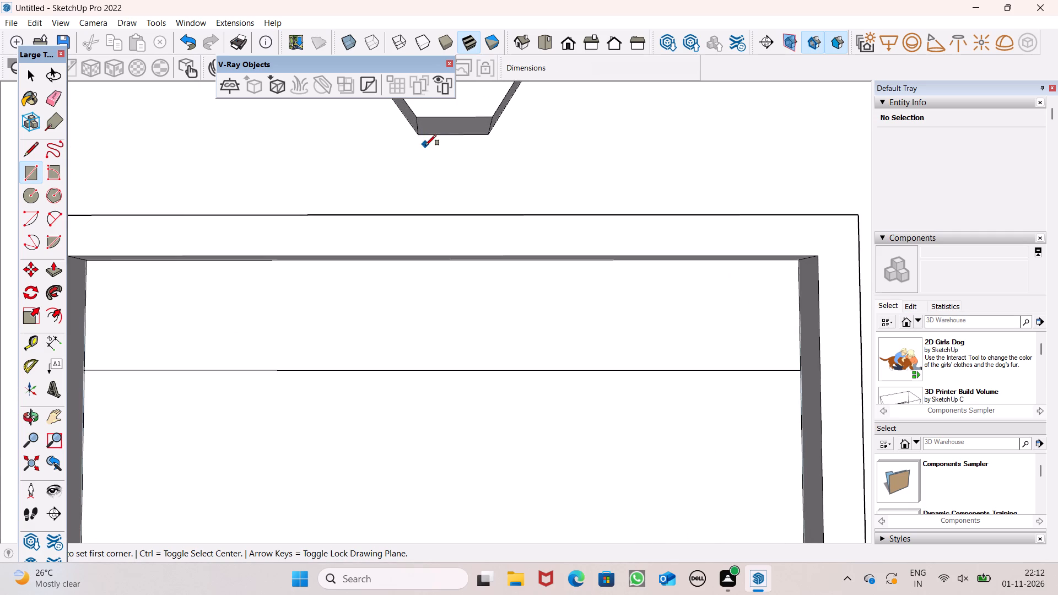
click(419, 137)
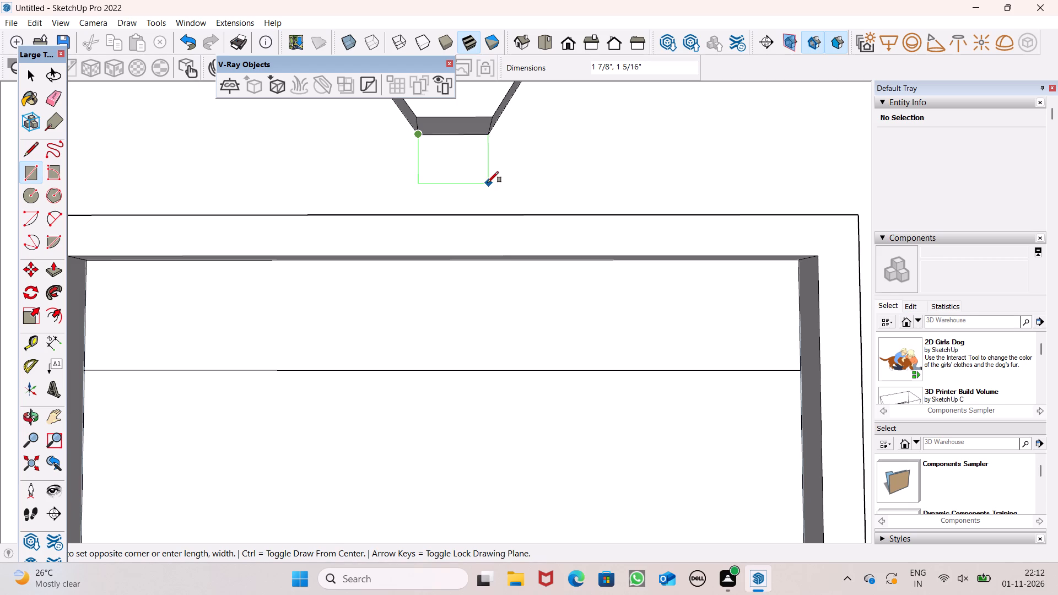
click(488, 182)
key(space)
Pull the small rectangle out flush with the trapezoid's front face, and undo the stray last change.
scroll(468, 186, down, 4)
middle_drag(487, 251, 541, 335)
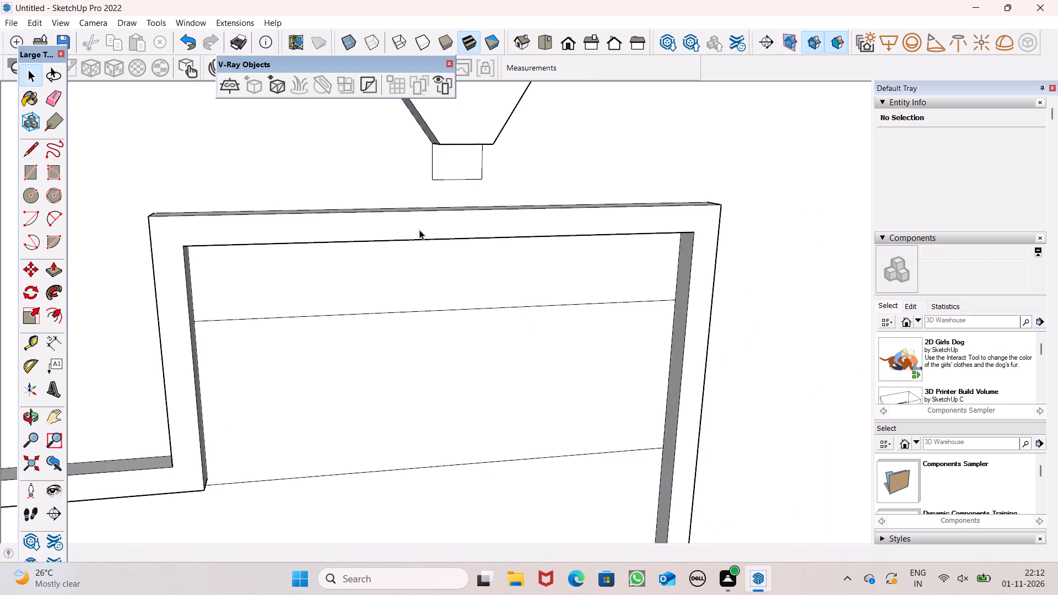
scroll(419, 230, down, 3)
middle_drag(422, 235, 430, 212)
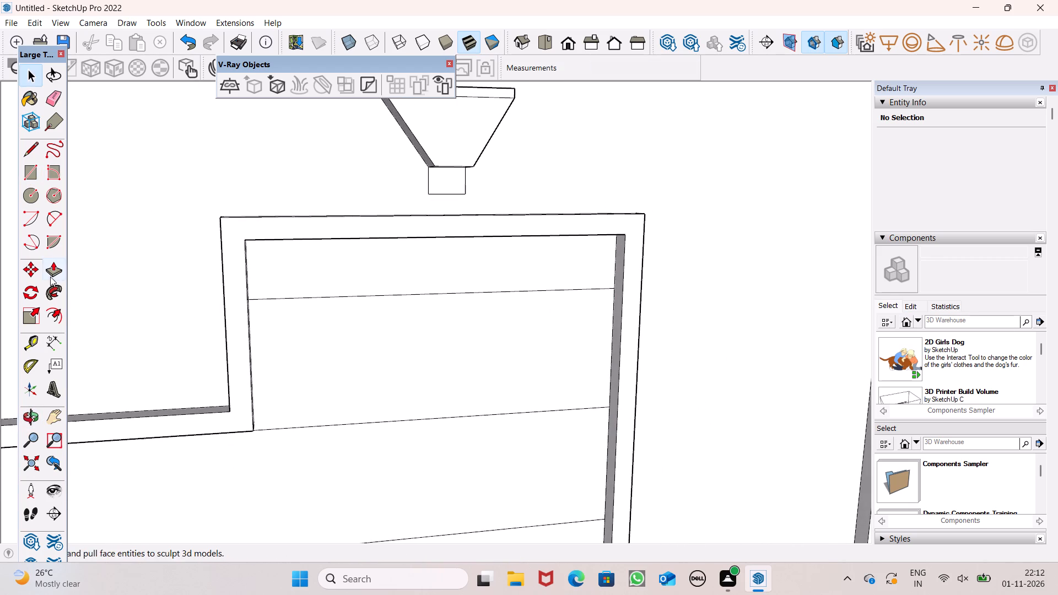
click(50, 277)
middle_drag(565, 247, 638, 238)
scroll(565, 251, up, 1)
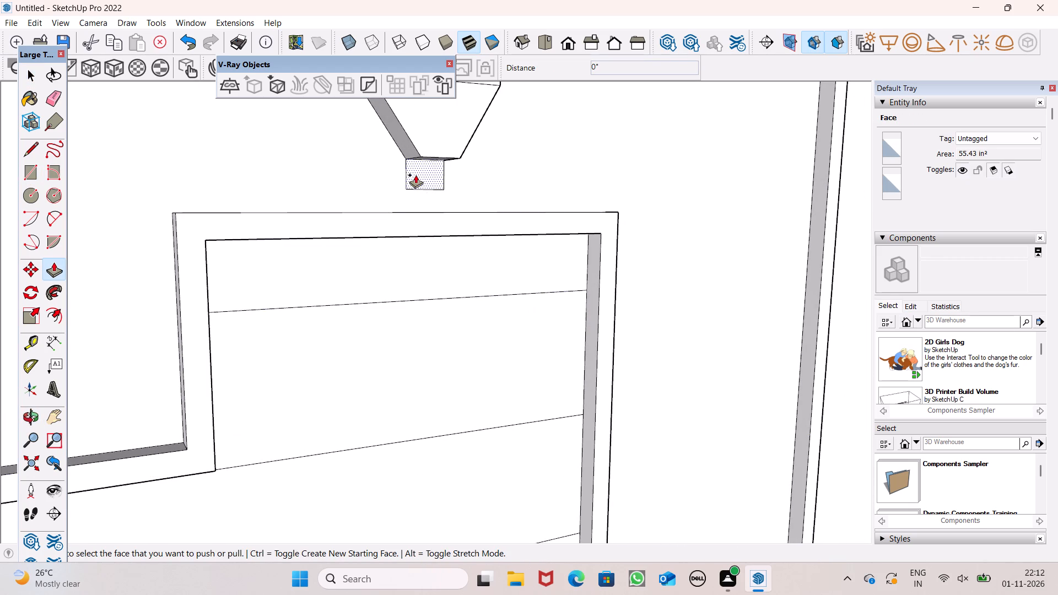
drag(418, 175, 431, 150)
click(430, 150)
scroll(440, 183, down, 3)
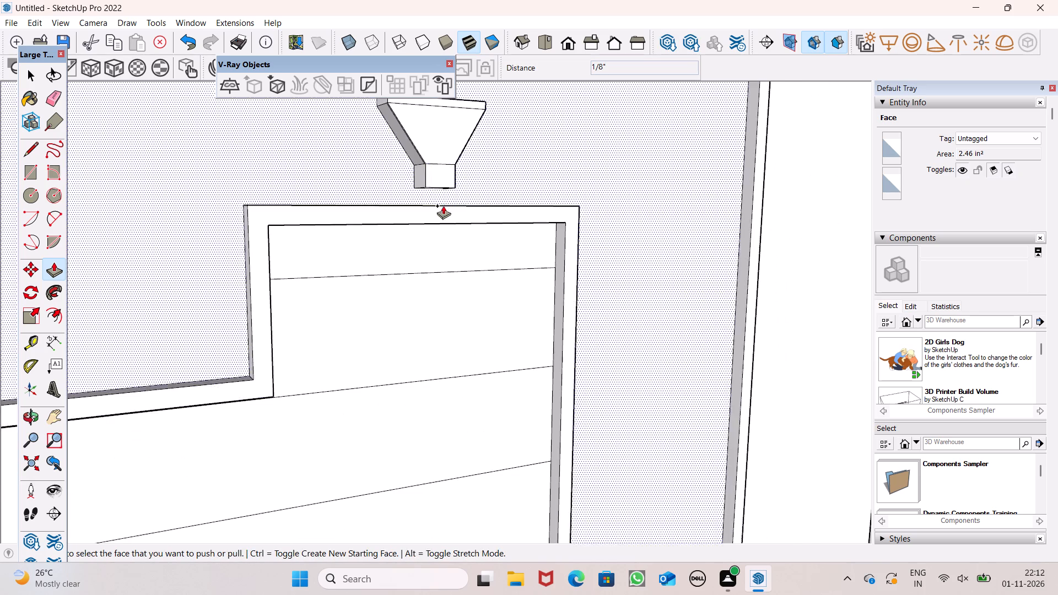
middle_drag(444, 207, 427, 95)
key(ctrl+z)
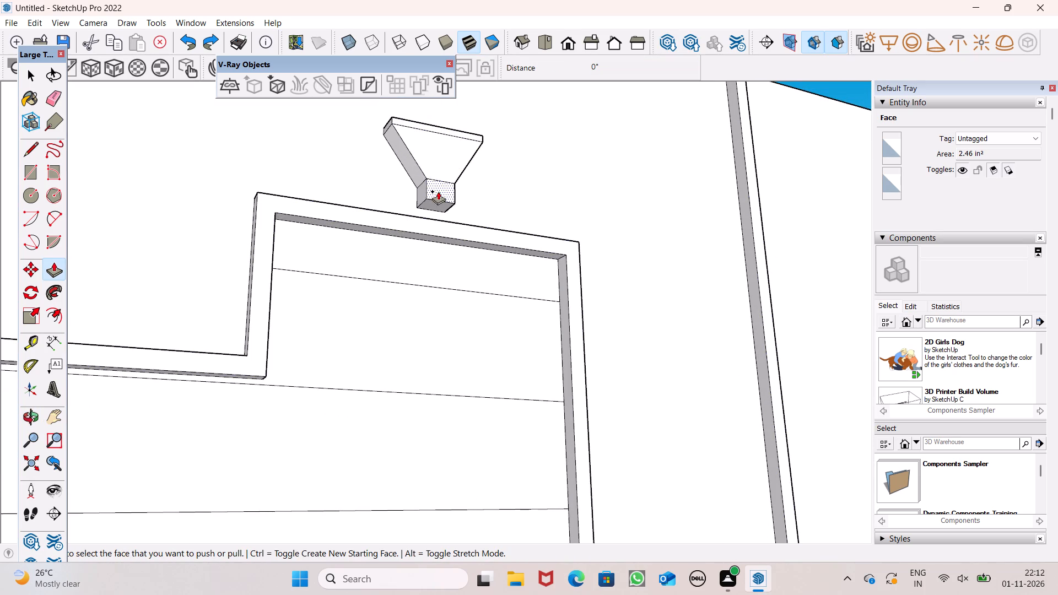
Extend the bottom face of the small block down about 1" to the raised border below it.
drag(434, 204, 438, 211)
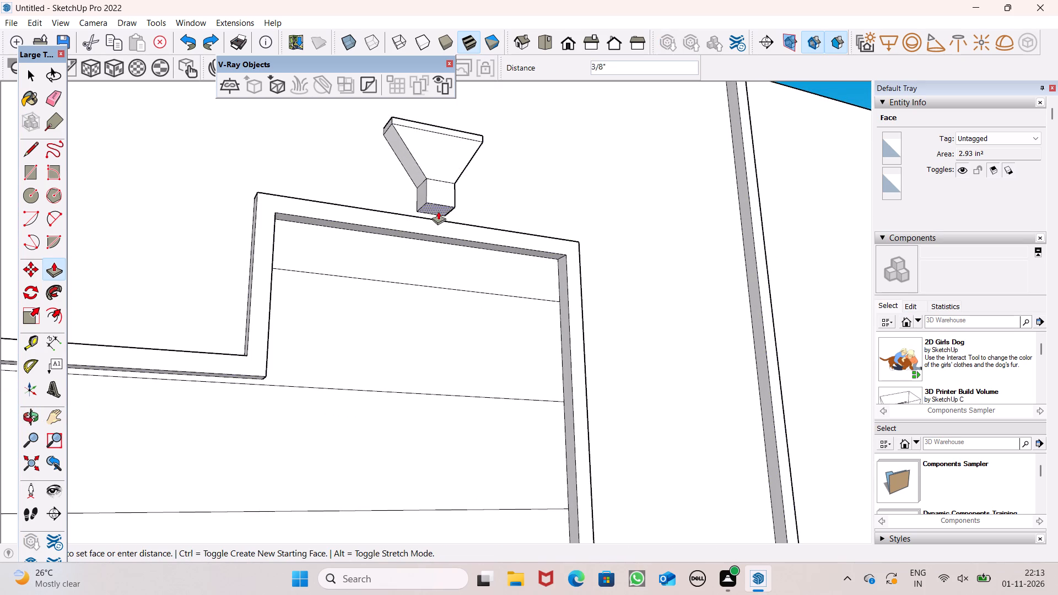
drag(438, 211, 512, 228)
right_click(438, 212)
scroll(501, 207, down, 4)
middle_drag(454, 270, 560, 328)
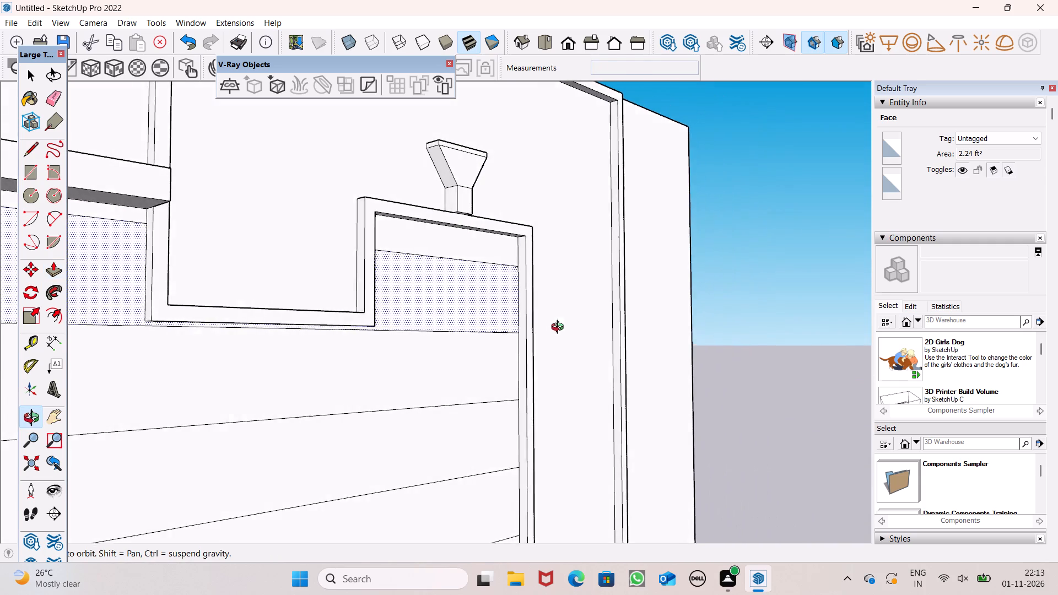
middle_drag(560, 328, 560, 322)
scroll(426, 224, up, 7)
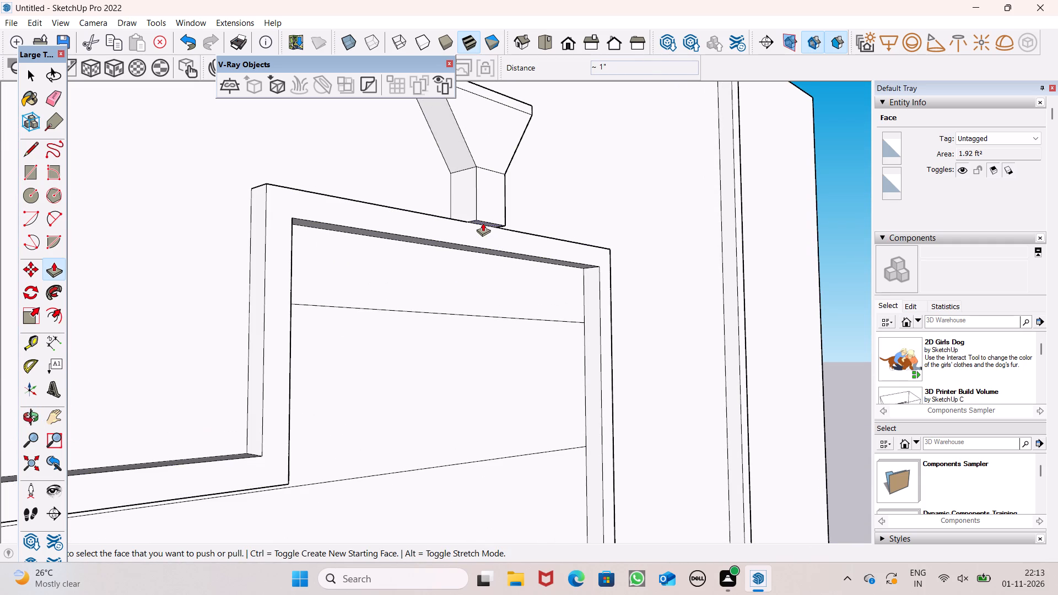
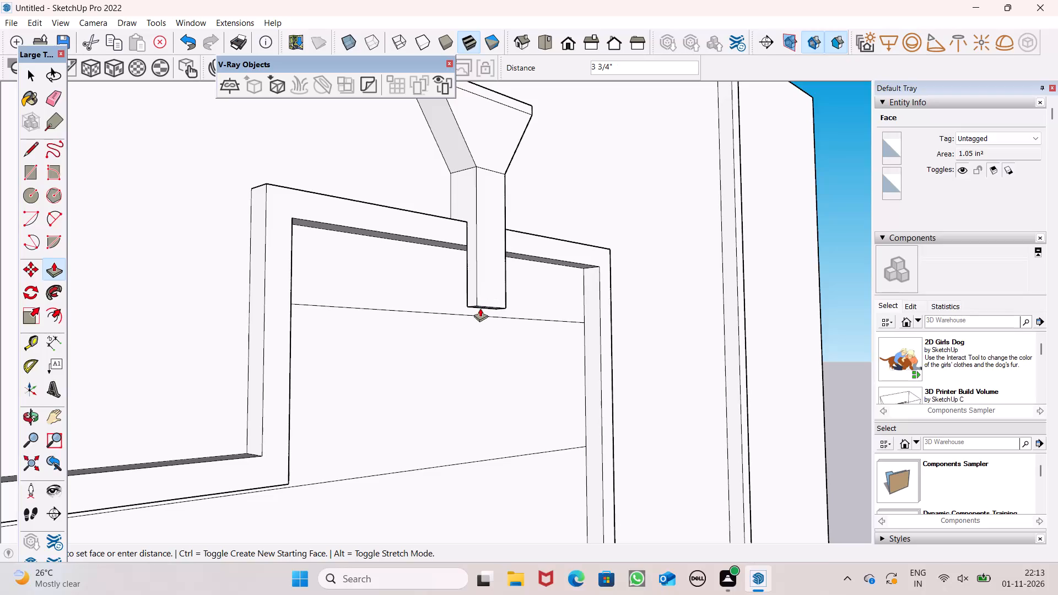
Extend the back face of the trapezoid's stem block toward the recessed panel by about 13/16", plus a further 3/16".
scroll(464, 239, down, 1)
middle_drag(561, 291, 269, 296)
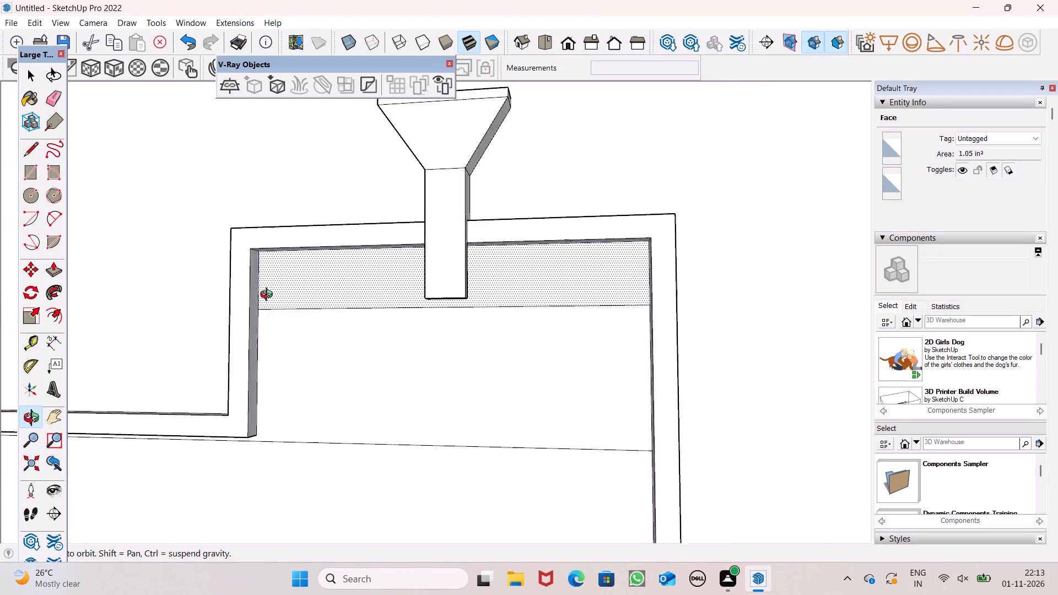
middle_drag(269, 296, 0, 349)
scroll(444, 261, down, 1)
middle_drag(457, 316, 352, 297)
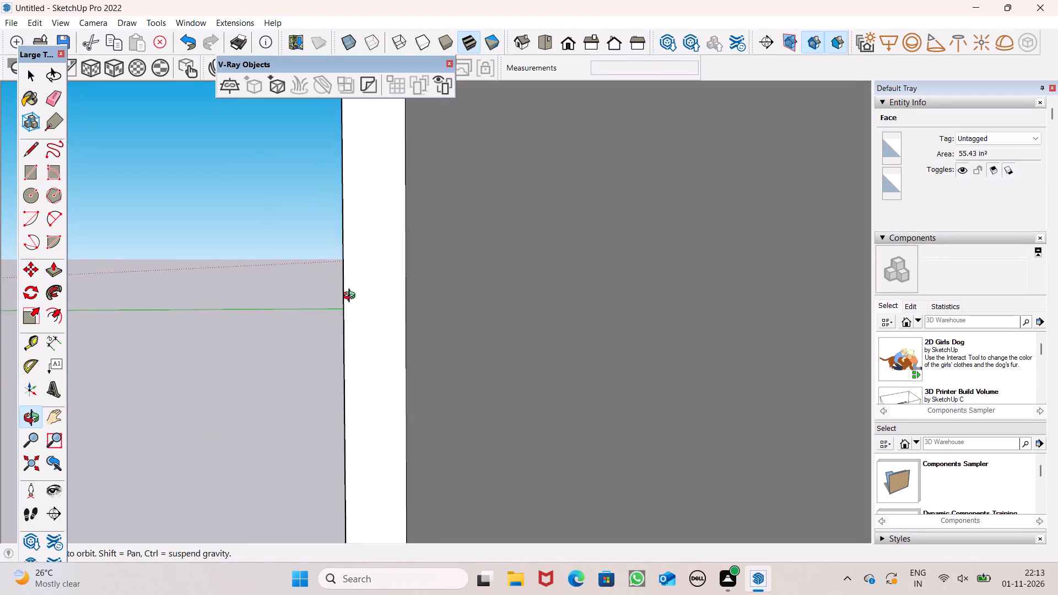
middle_drag(352, 297, 367, 259)
scroll(367, 244, up, 14)
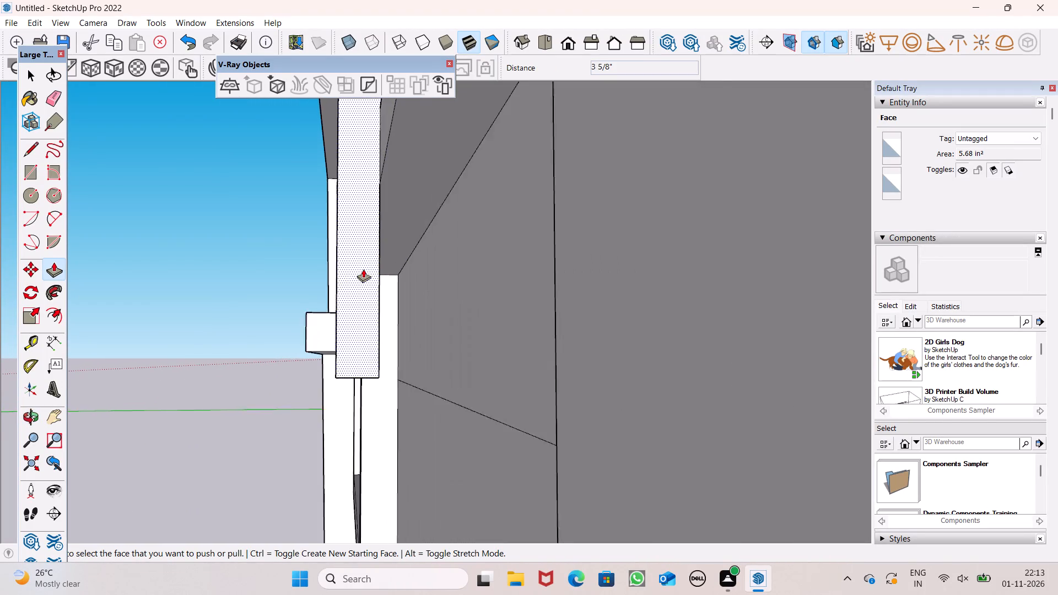
scroll(363, 269, up, 5)
middle_drag(395, 307, 357, 345)
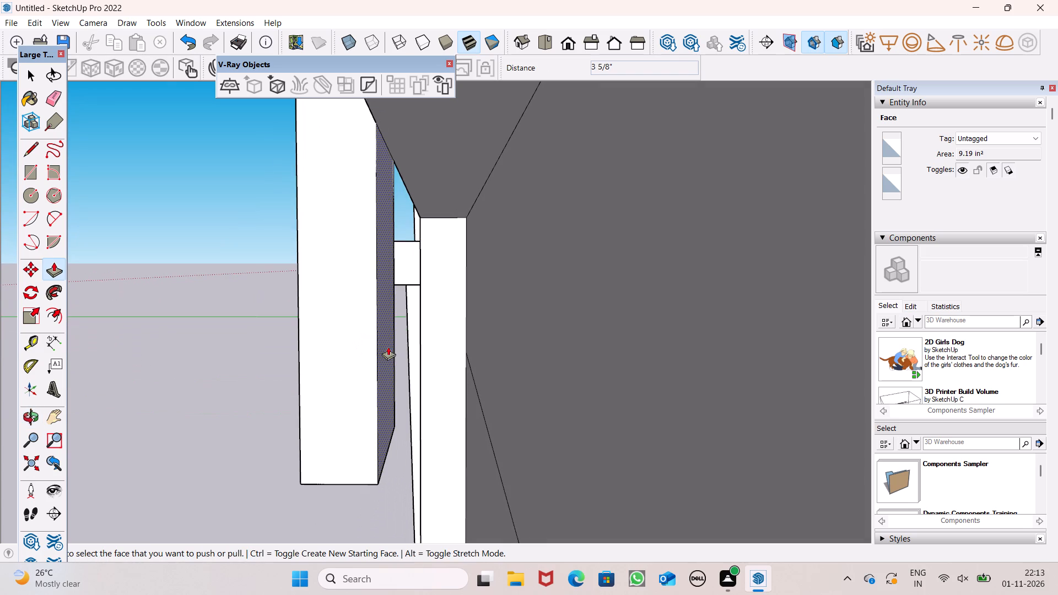
drag(386, 347, 482, 352)
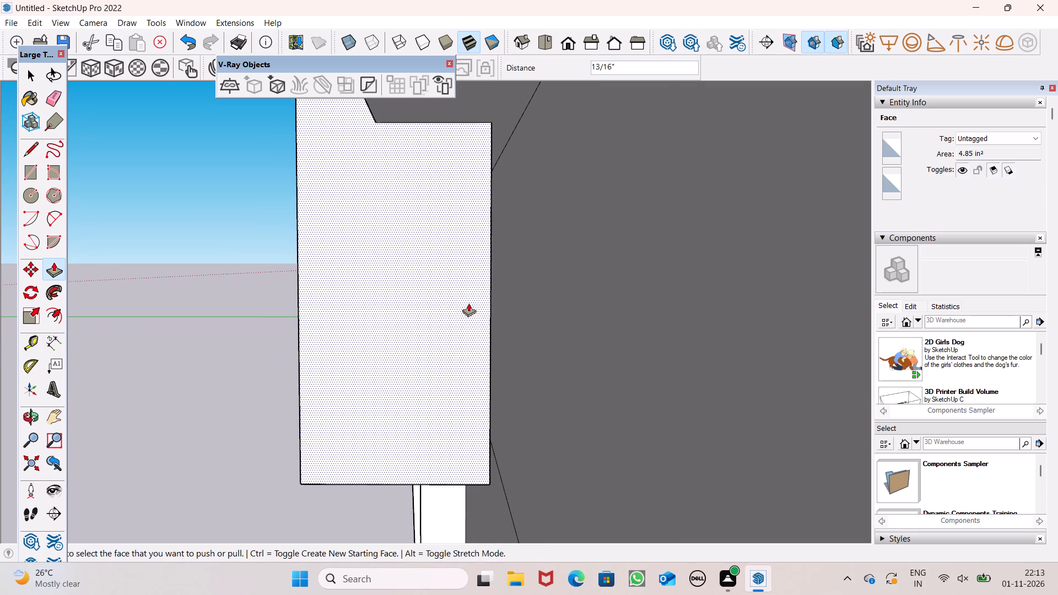
middle_drag(498, 339, 475, 360)
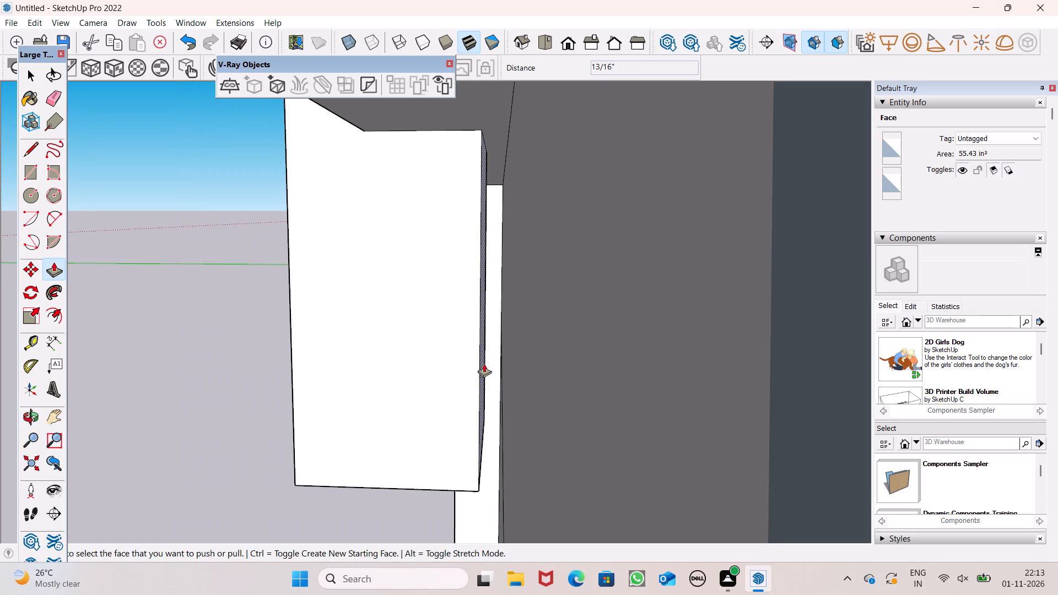
drag(483, 366, 506, 367)
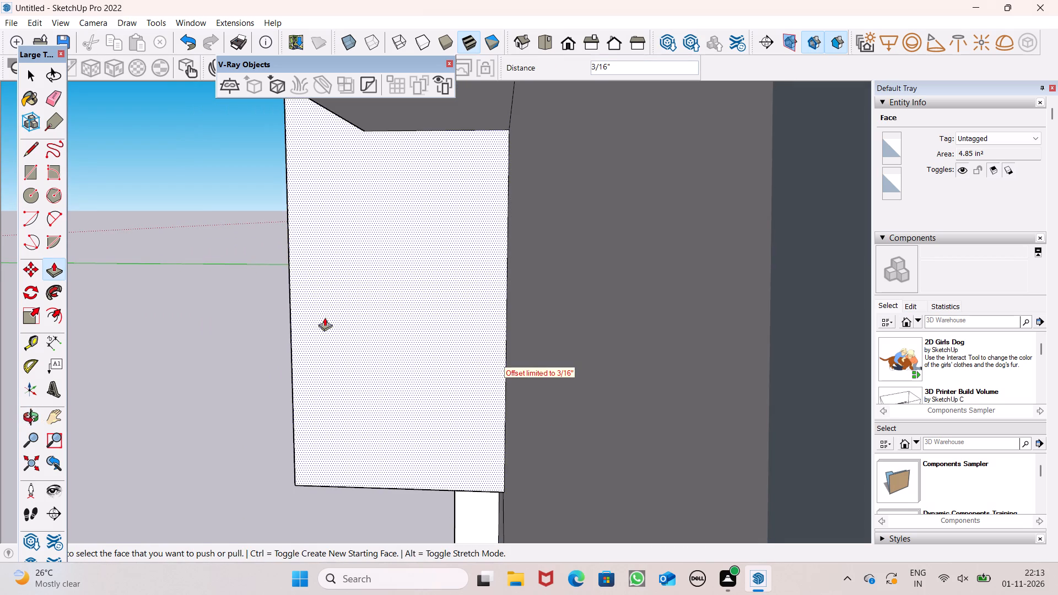
middle_drag(361, 327, 406, 350)
key(space)
Erase the dividing line near the panel's plain end, both across the top face and down the front face.
scroll(209, 256, down, 1)
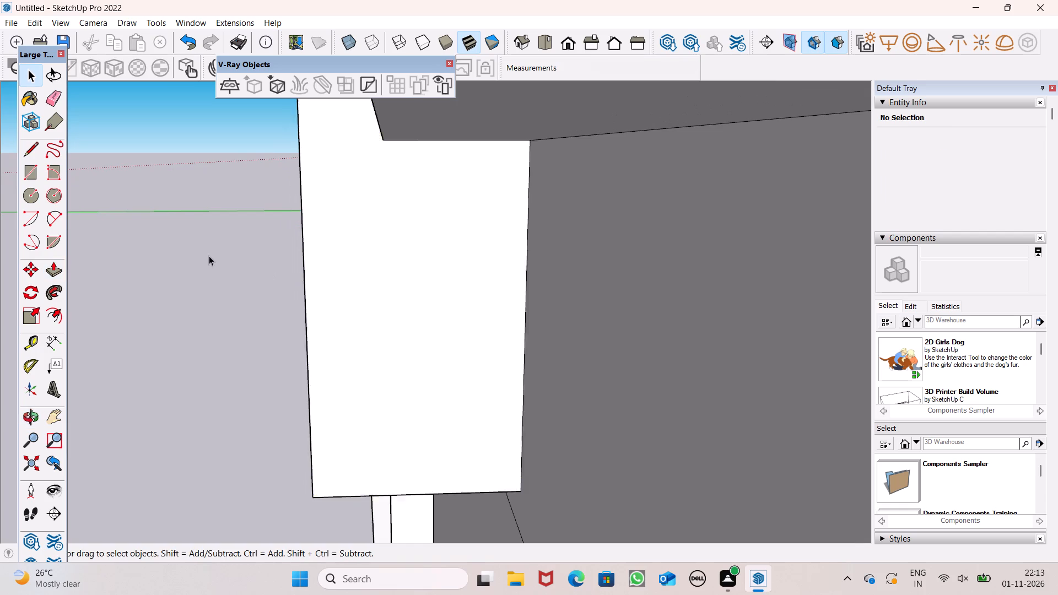
scroll(209, 256, down, 2)
middle_drag(322, 251, 573, 230)
scroll(430, 159, down, 11)
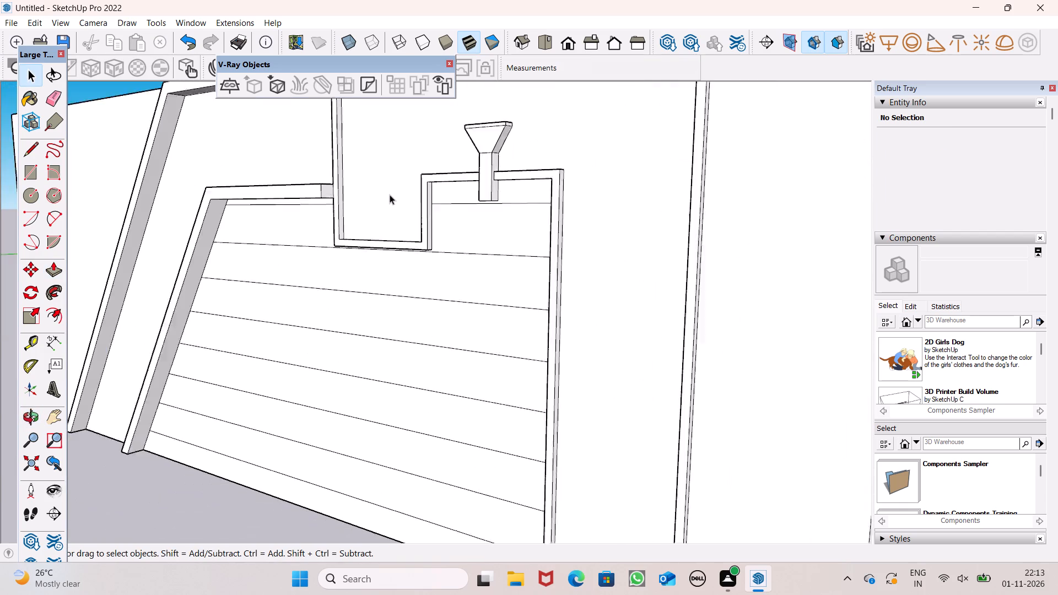
scroll(390, 194, down, 2)
middle_drag(391, 209, 503, 230)
scroll(476, 226, down, 5)
middle_drag(444, 257, 545, 251)
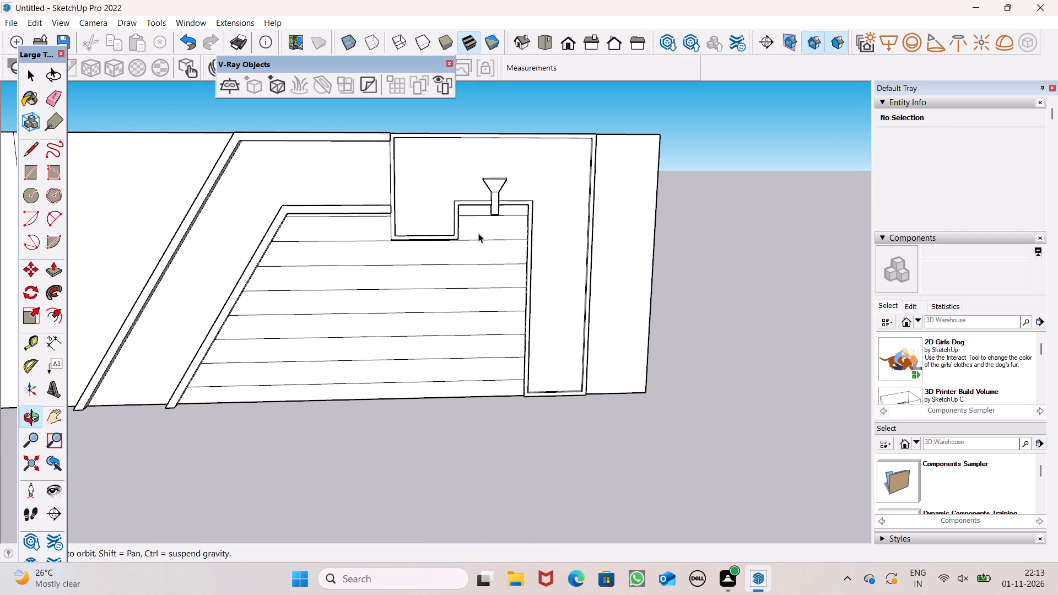
scroll(455, 219, down, 4)
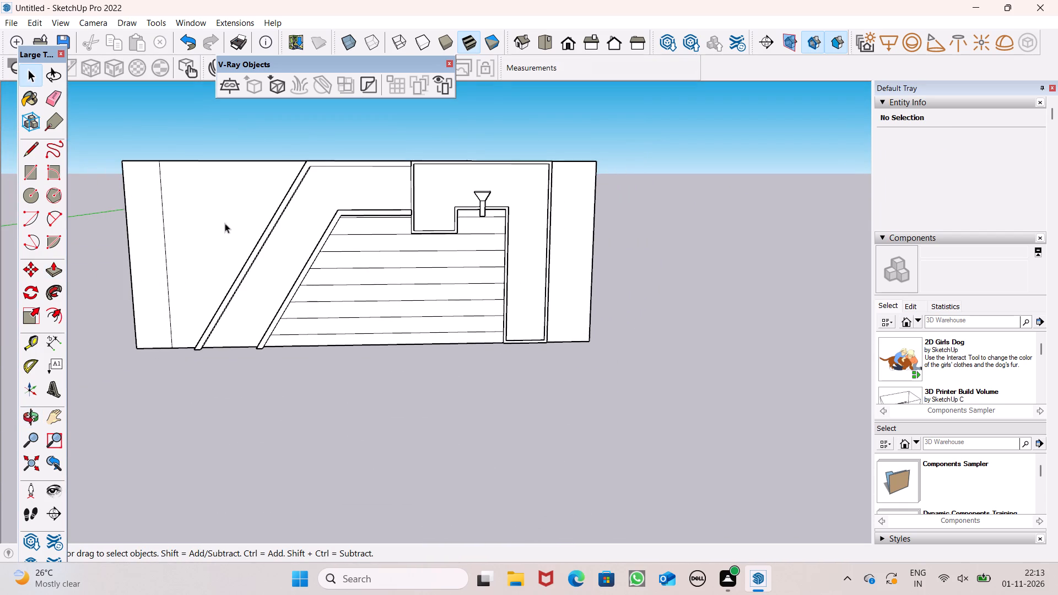
scroll(377, 220, down, 6)
middle_drag(309, 272, 598, 320)
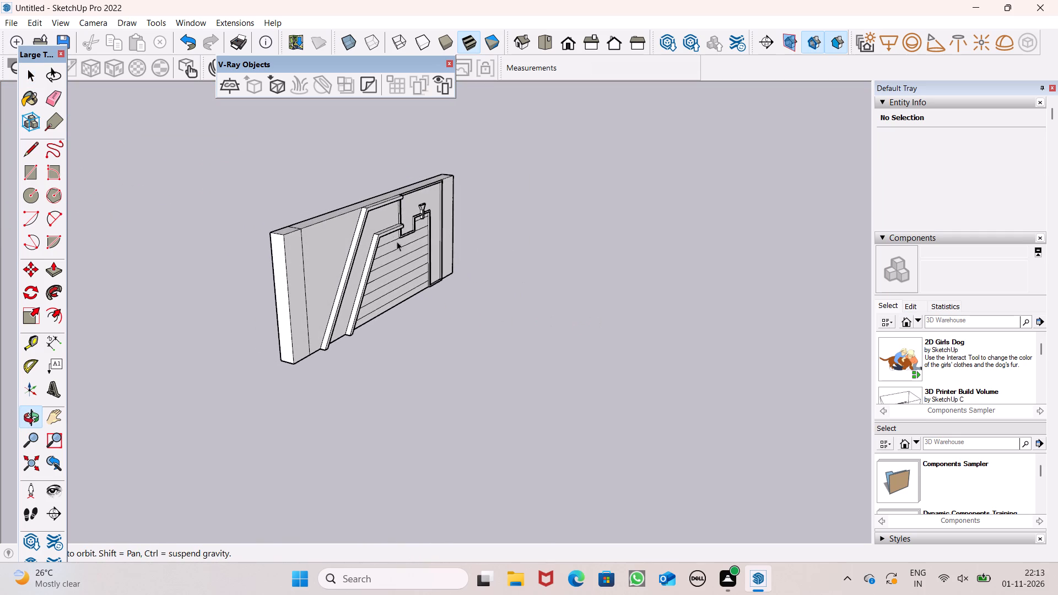
scroll(392, 231, down, 1)
middle_drag(383, 258, 395, 286)
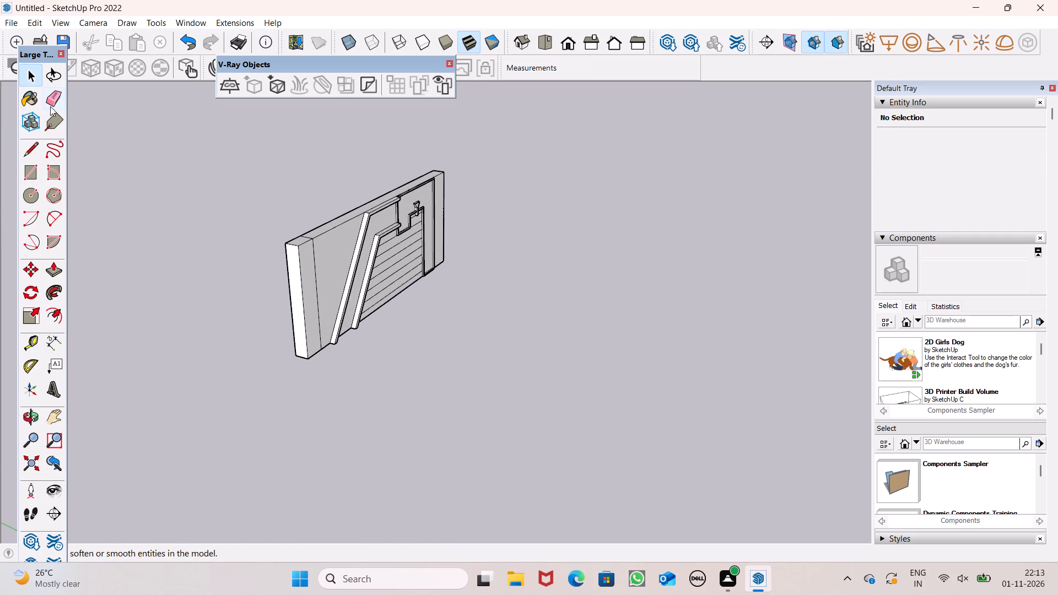
click(50, 105)
scroll(250, 228, up, 7)
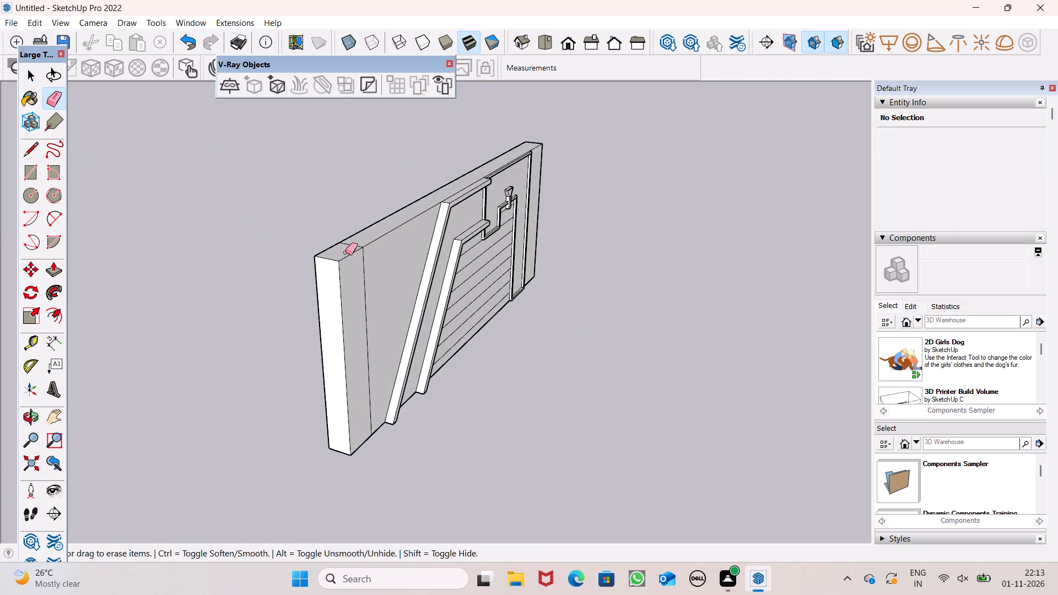
drag(347, 244, 354, 239)
drag(364, 269, 368, 264)
Pull the narrow end face on the panel's plain side outward about 4' 2" to lengthen the panel.
scroll(307, 183, down, 7)
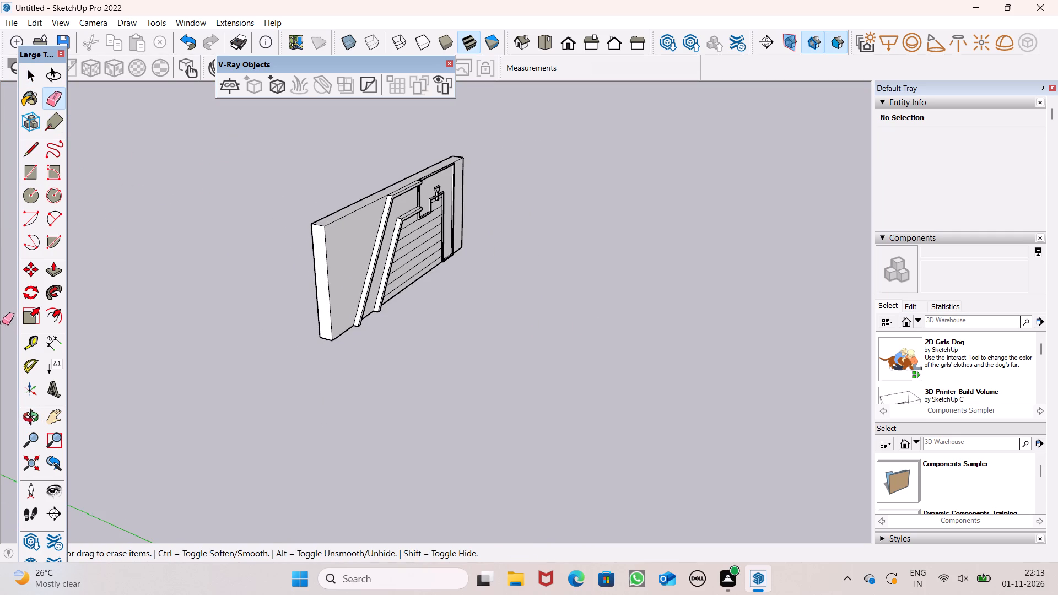
click(53, 269)
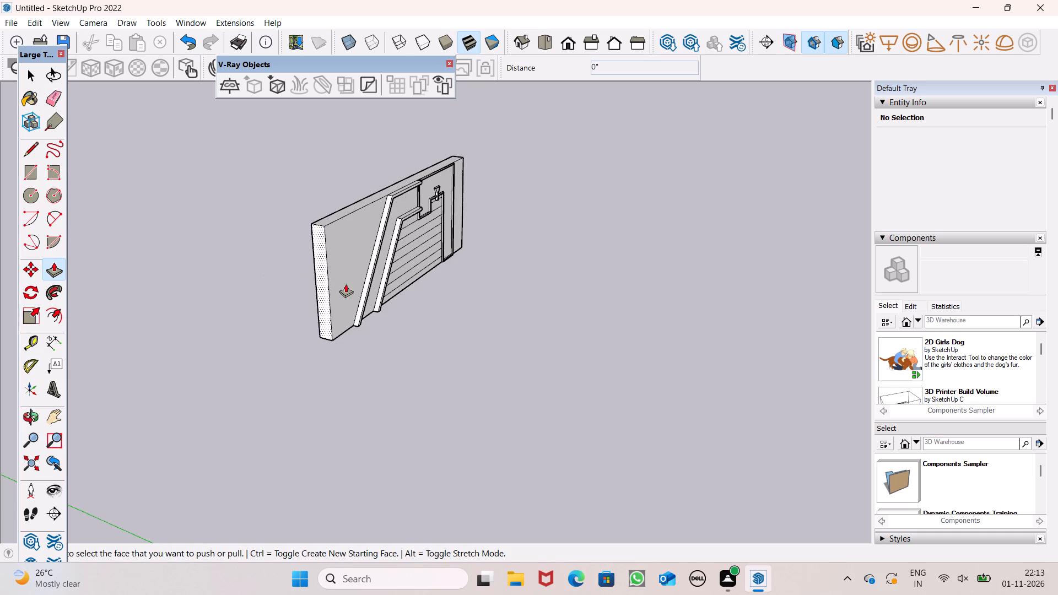
drag(327, 296, 269, 326)
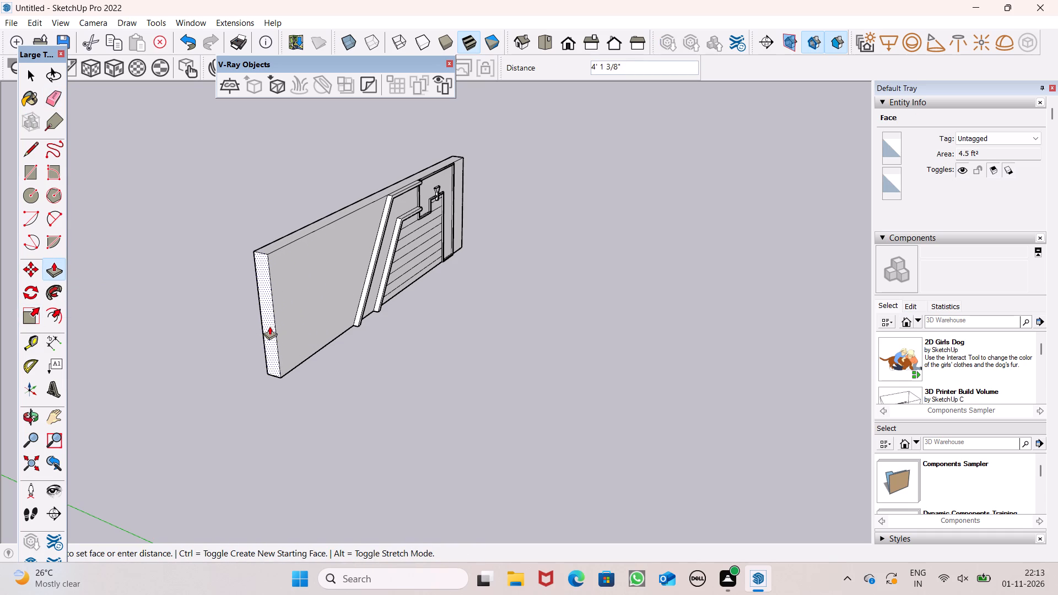
drag(269, 326, 269, 327)
Draw a 9" line across the top face near the extended end and continue it 6' down the front face.
middle_drag(446, 360, 141, 327)
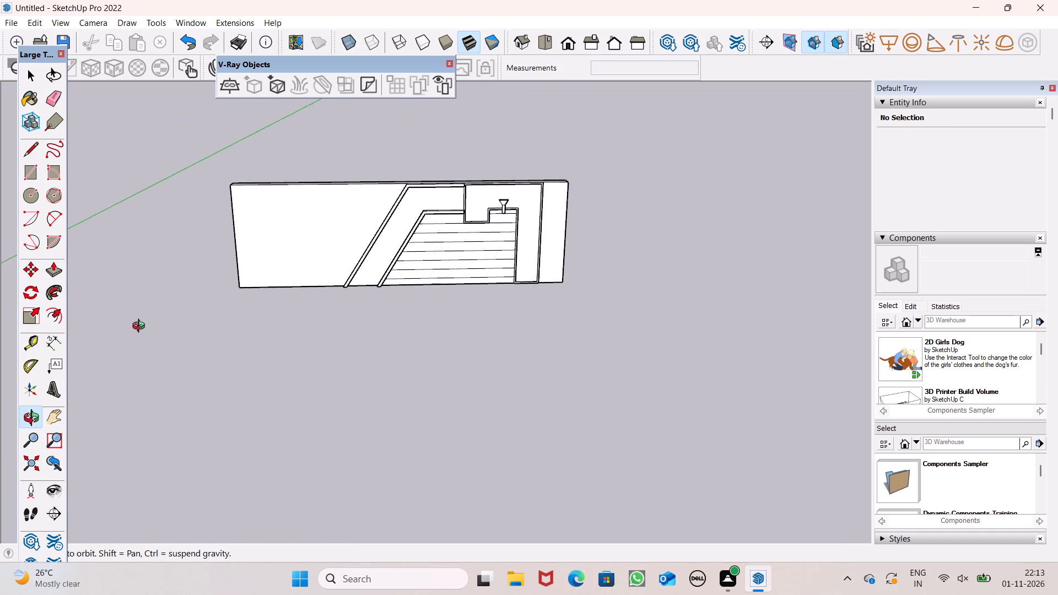
middle_drag(141, 327, 144, 322)
middle_drag(136, 291, 152, 279)
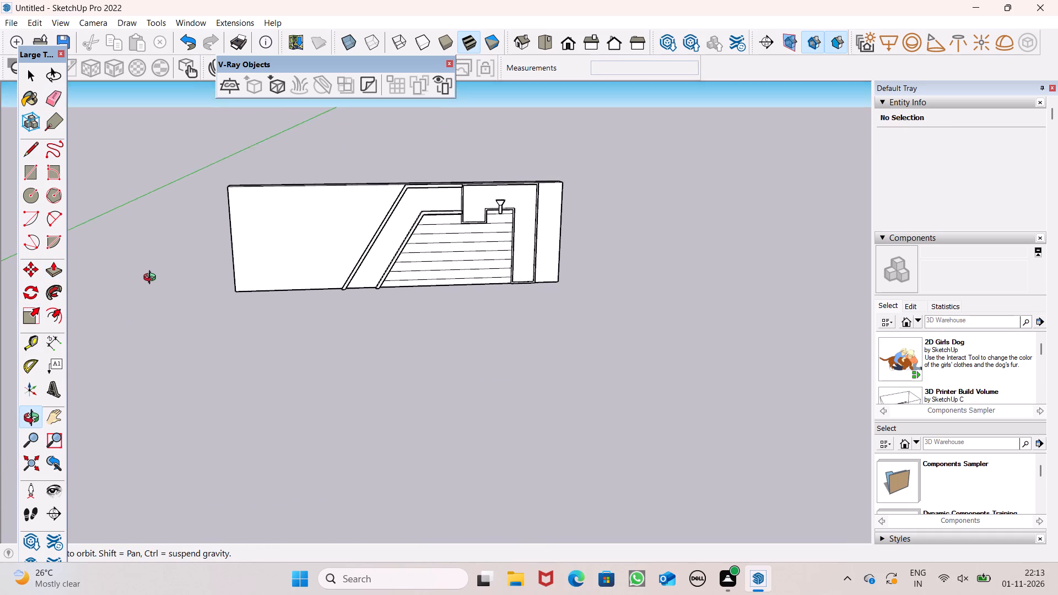
middle_drag(152, 279, 150, 270)
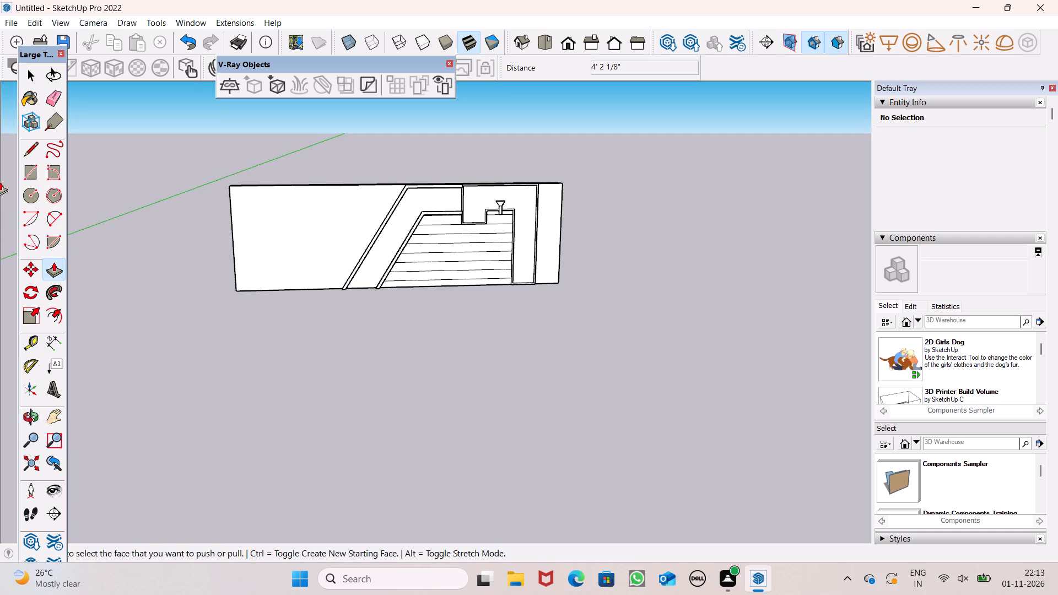
click(27, 145)
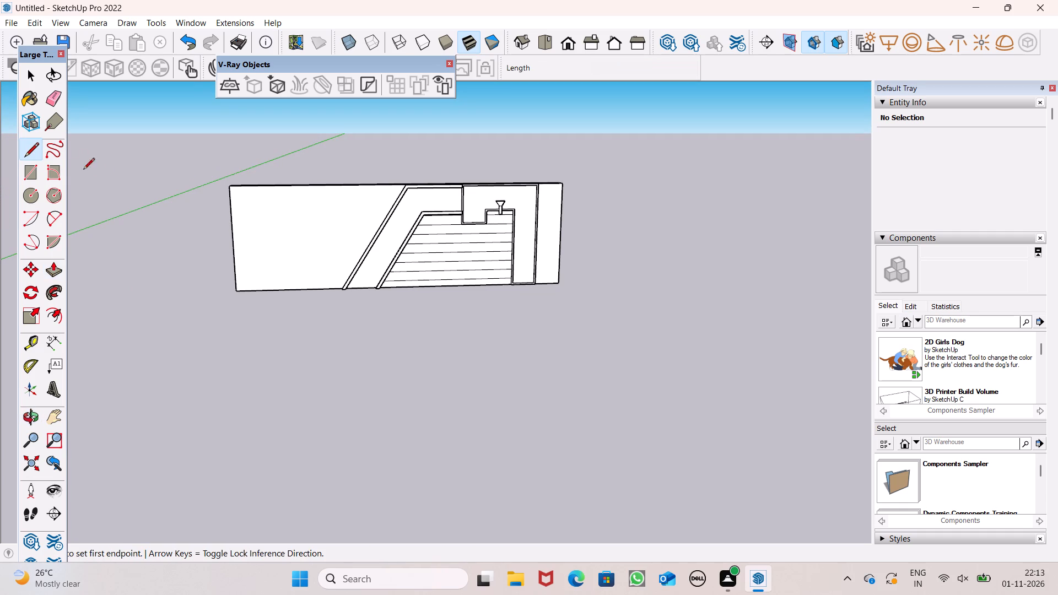
middle_drag(188, 213, 210, 295)
scroll(279, 174, down, 2)
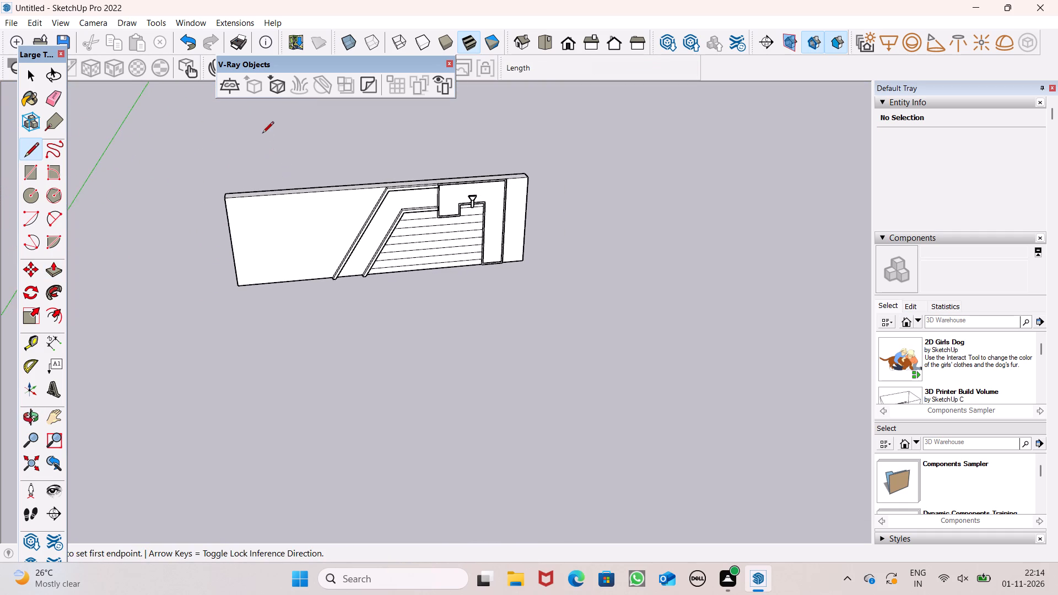
scroll(263, 133, down, 1)
middle_drag(274, 154, 224, 277)
scroll(202, 209, up, 5)
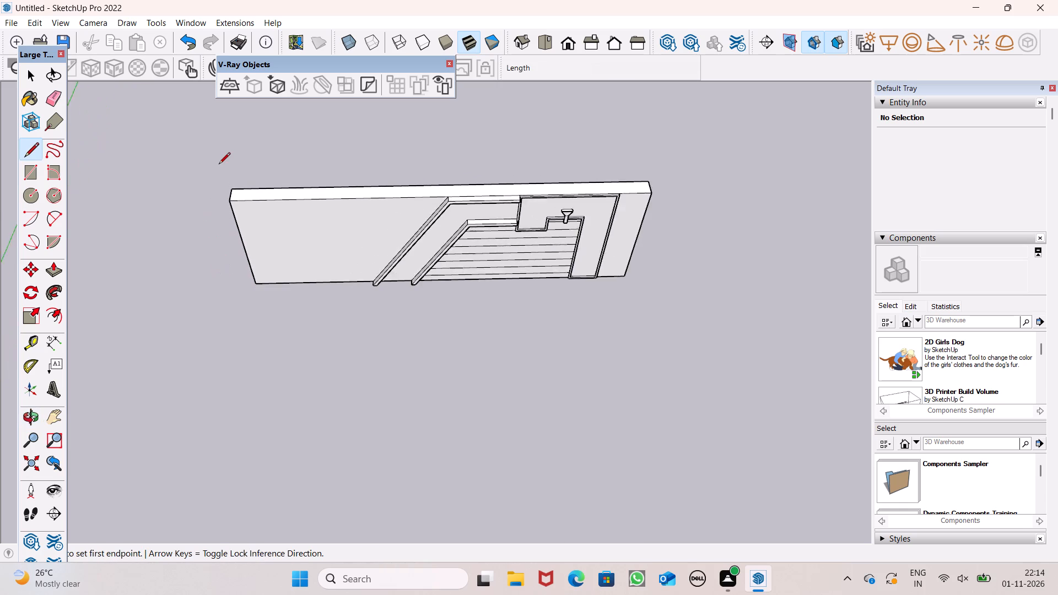
scroll(219, 165, up, 3)
scroll(238, 244, up, 2)
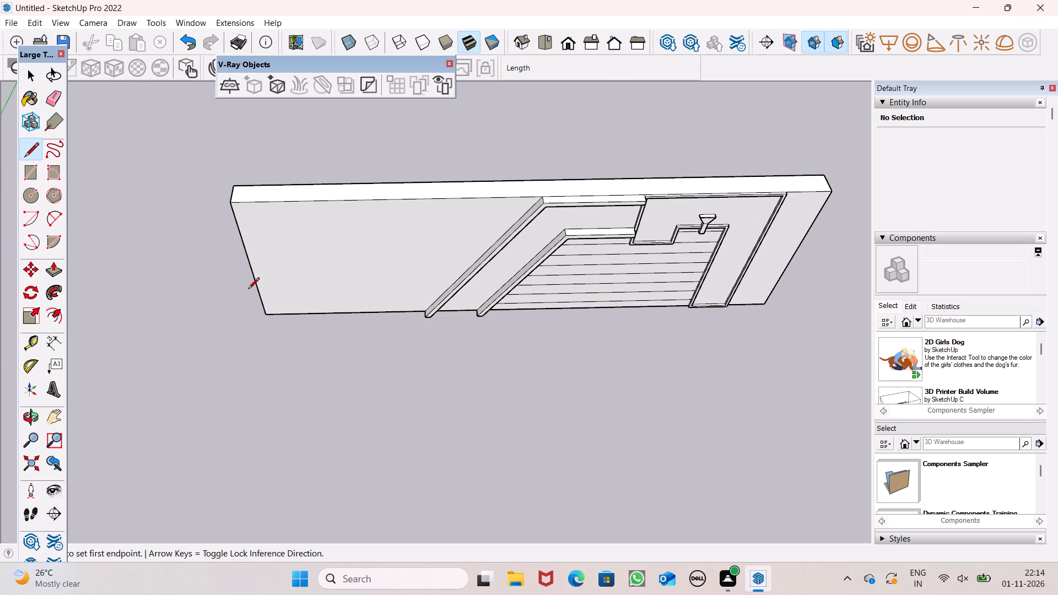
middle_drag(248, 291, 249, 279)
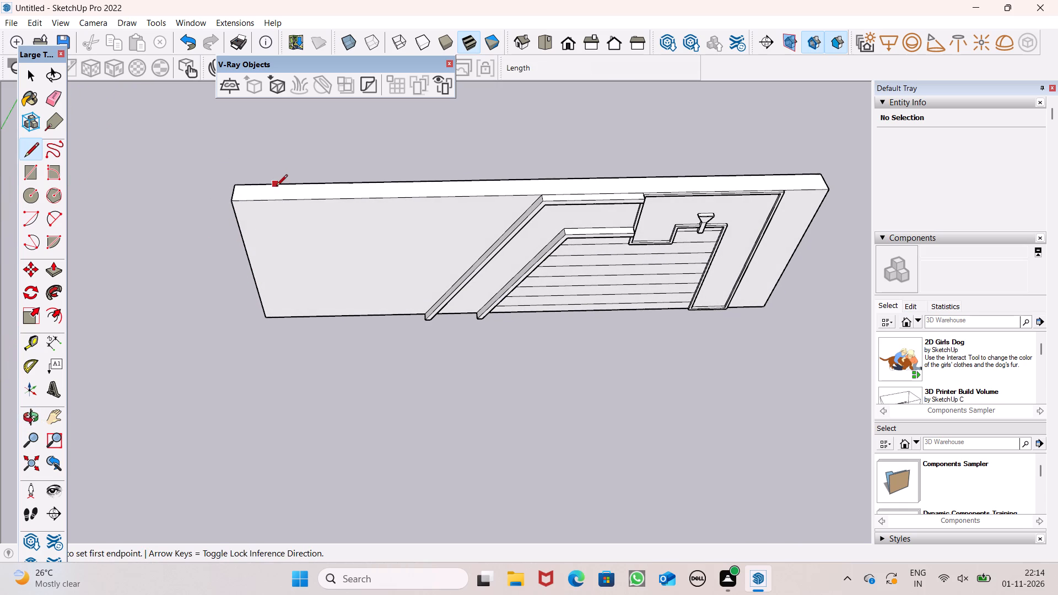
click(284, 187)
click(285, 200)
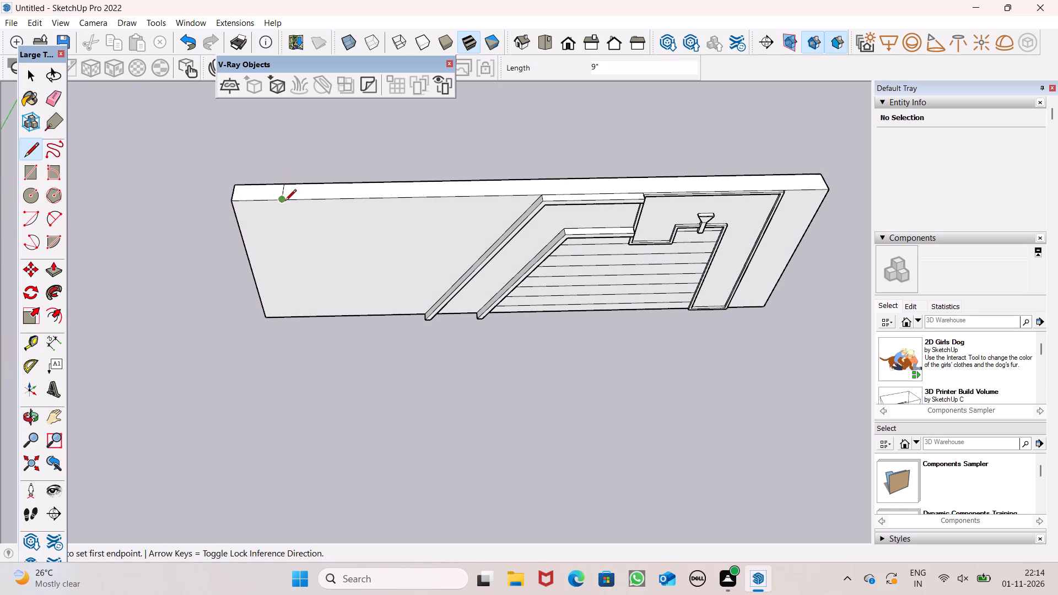
click(282, 204)
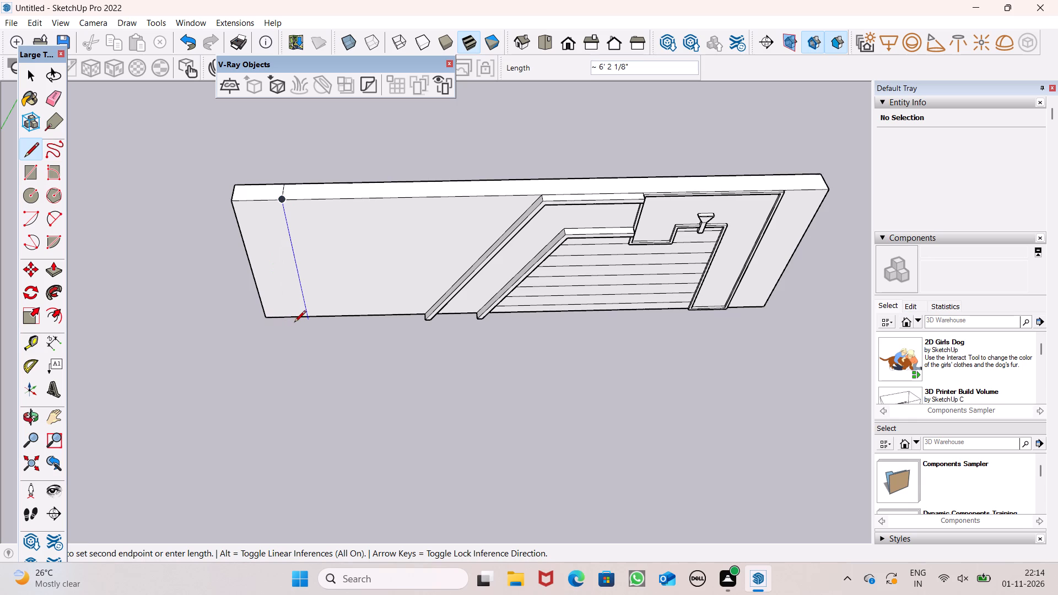
click(307, 320)
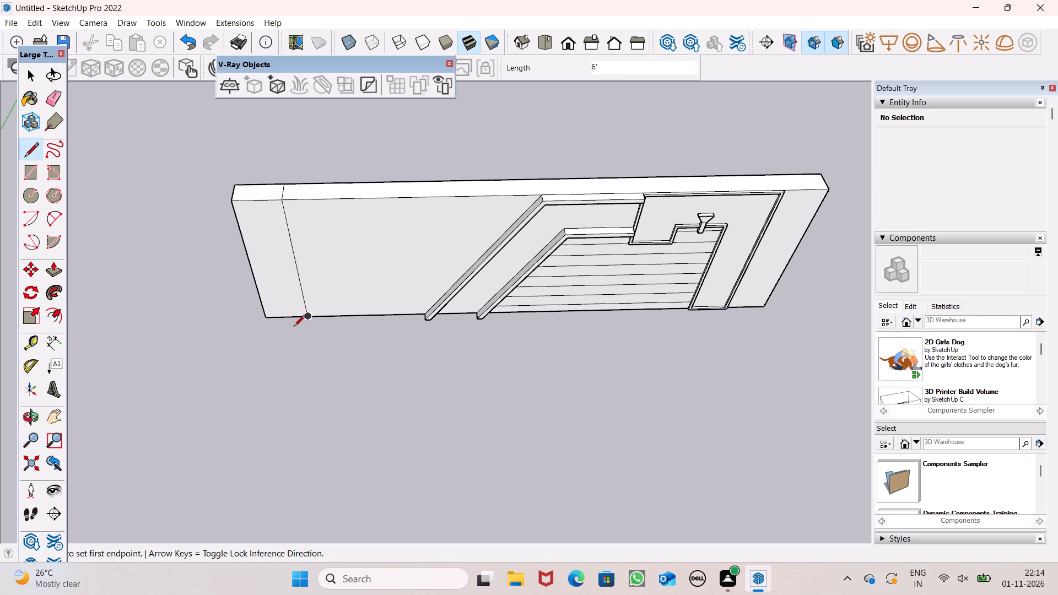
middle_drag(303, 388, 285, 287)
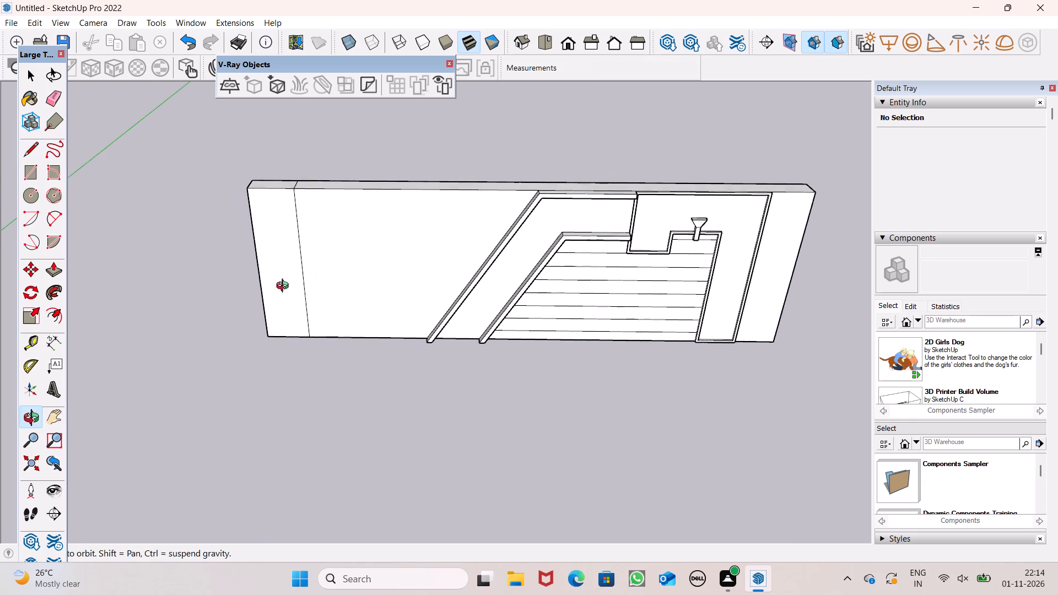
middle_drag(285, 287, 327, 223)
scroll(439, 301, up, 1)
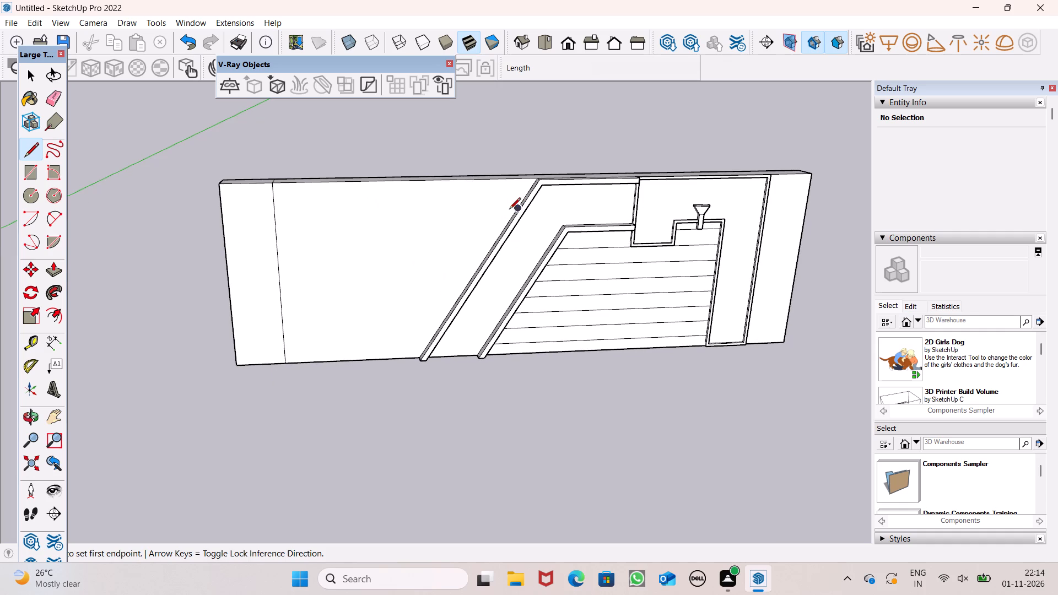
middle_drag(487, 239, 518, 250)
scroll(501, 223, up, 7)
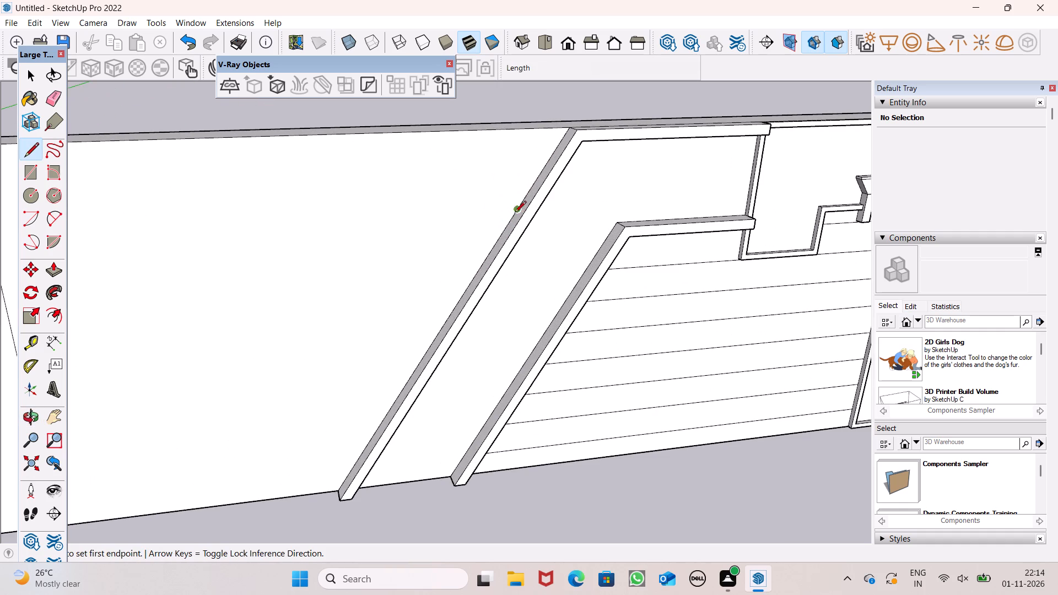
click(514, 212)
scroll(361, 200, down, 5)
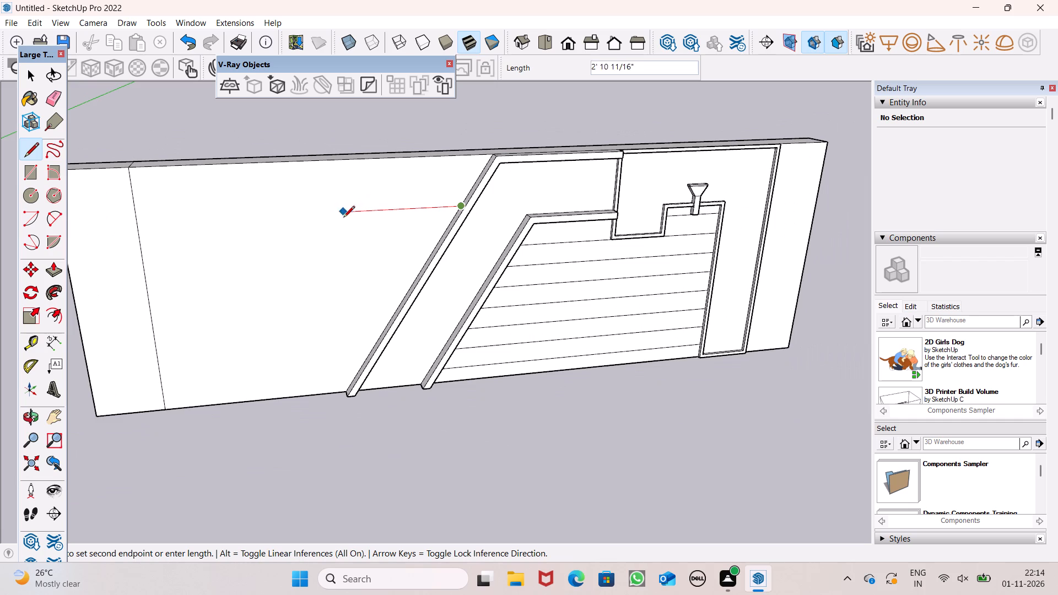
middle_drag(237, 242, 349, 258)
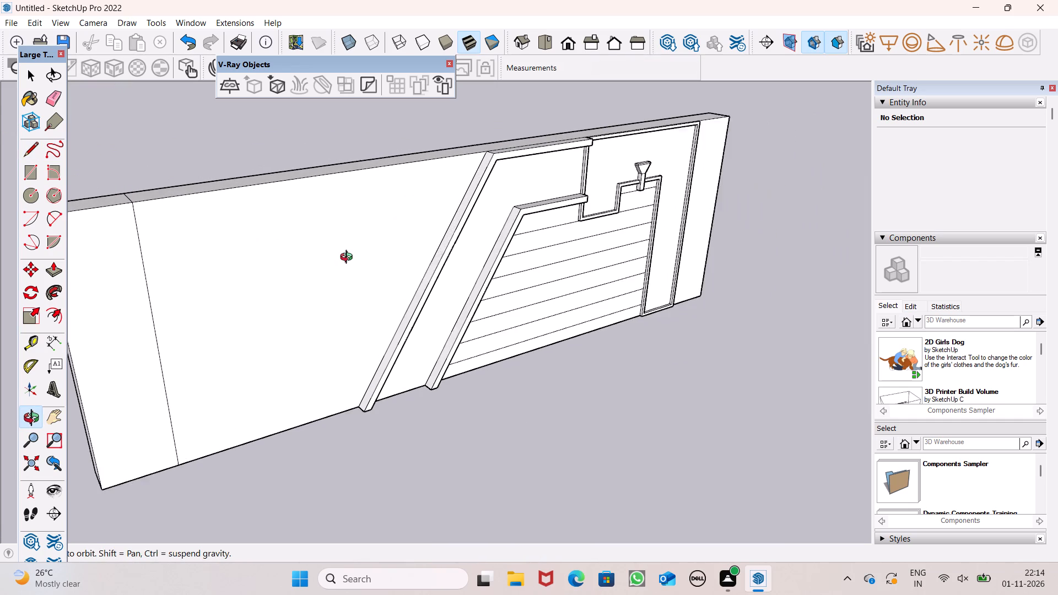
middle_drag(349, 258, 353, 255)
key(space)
Draw a horizontal line across the plain face from the outer slanted band to just short of the vertical dividing line, continuing about 5' 4" down.
middle_drag(309, 237, 352, 257)
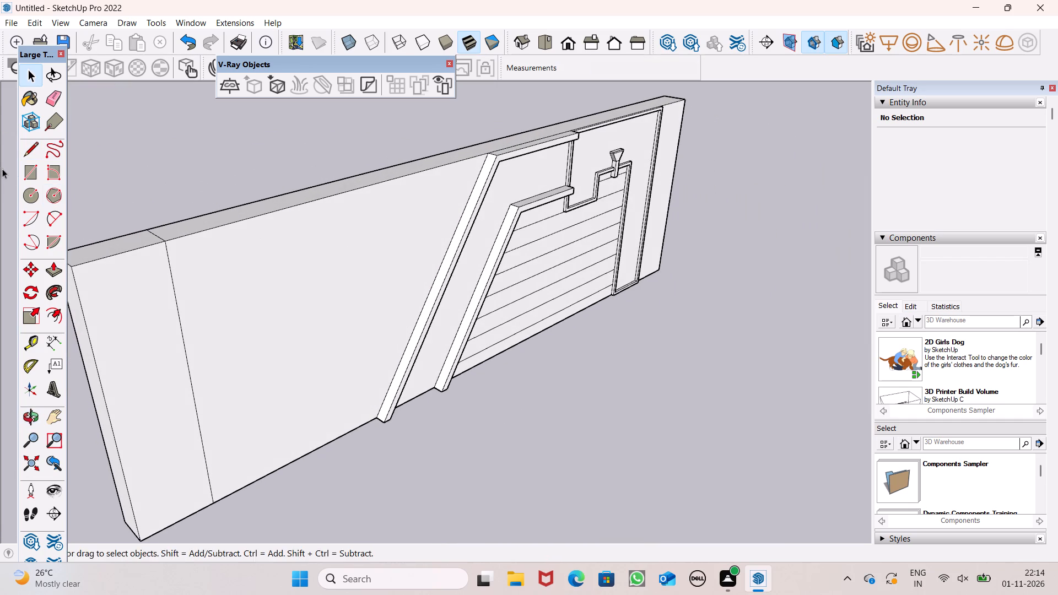
click(29, 153)
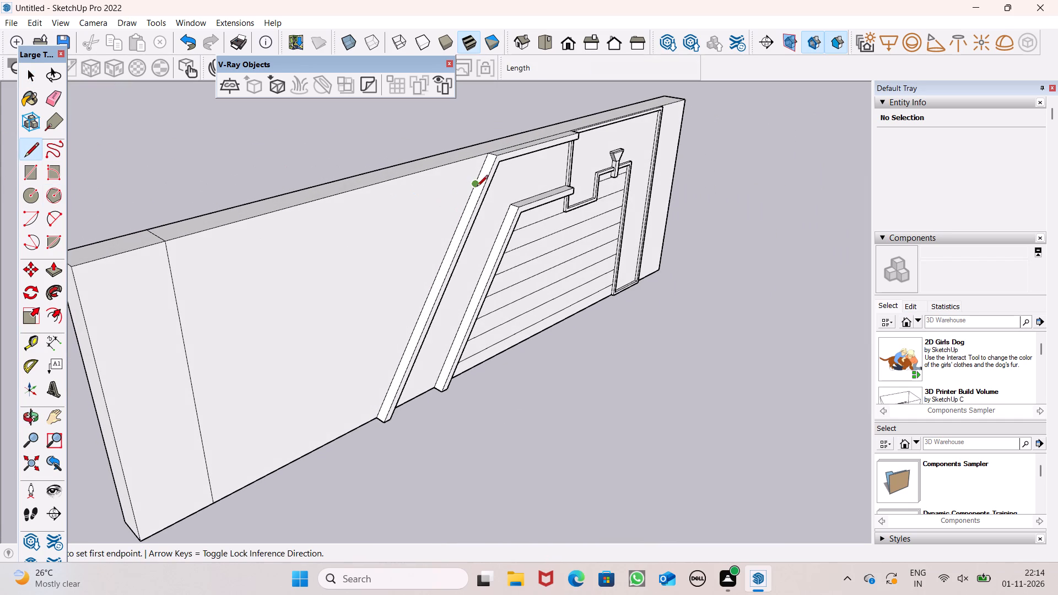
click(476, 187)
middle_drag(293, 265, 258, 257)
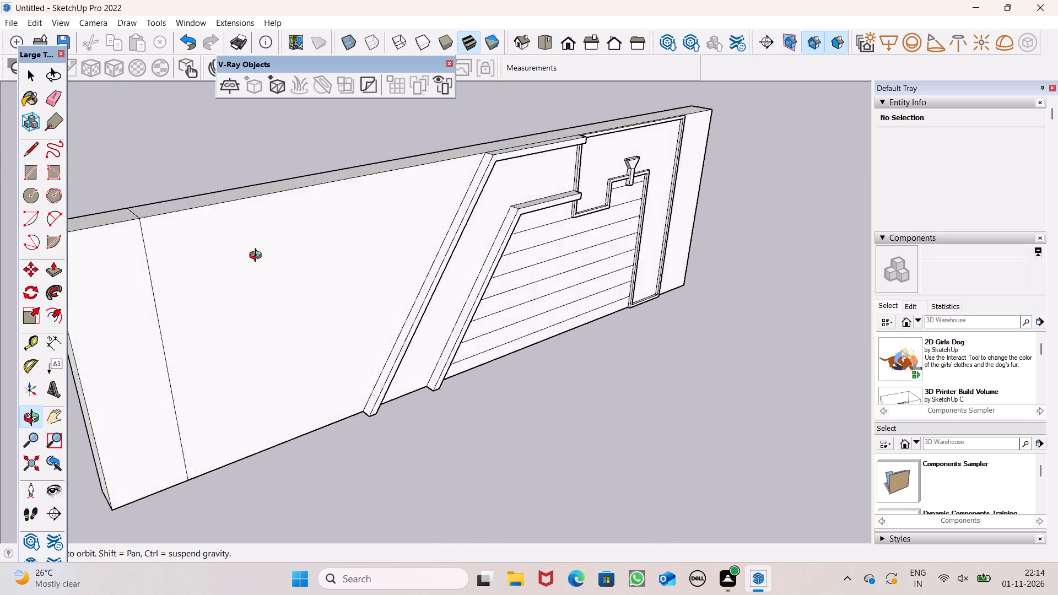
middle_drag(258, 257, 236, 250)
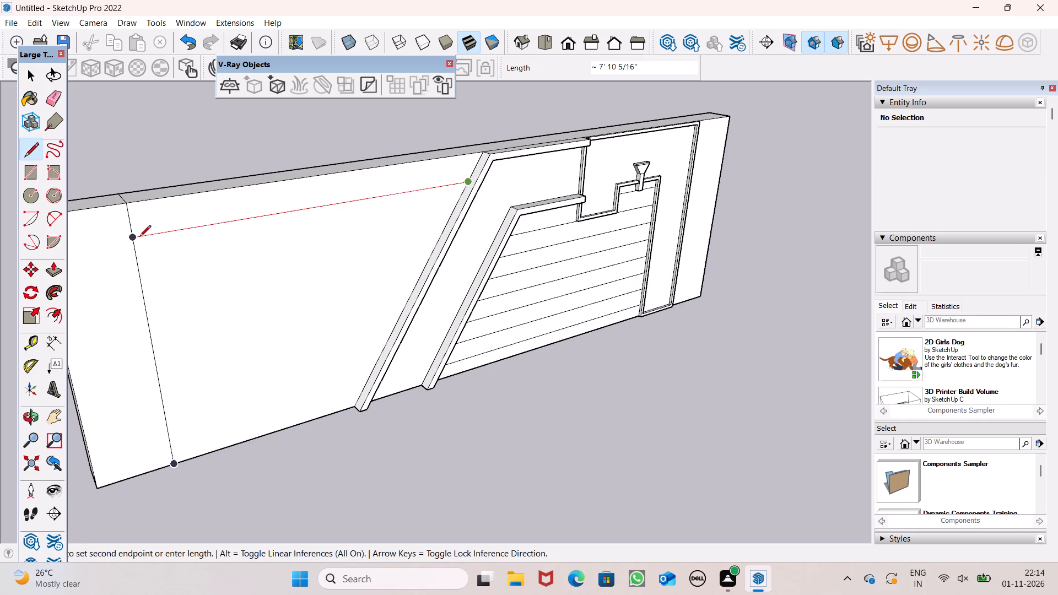
click(142, 236)
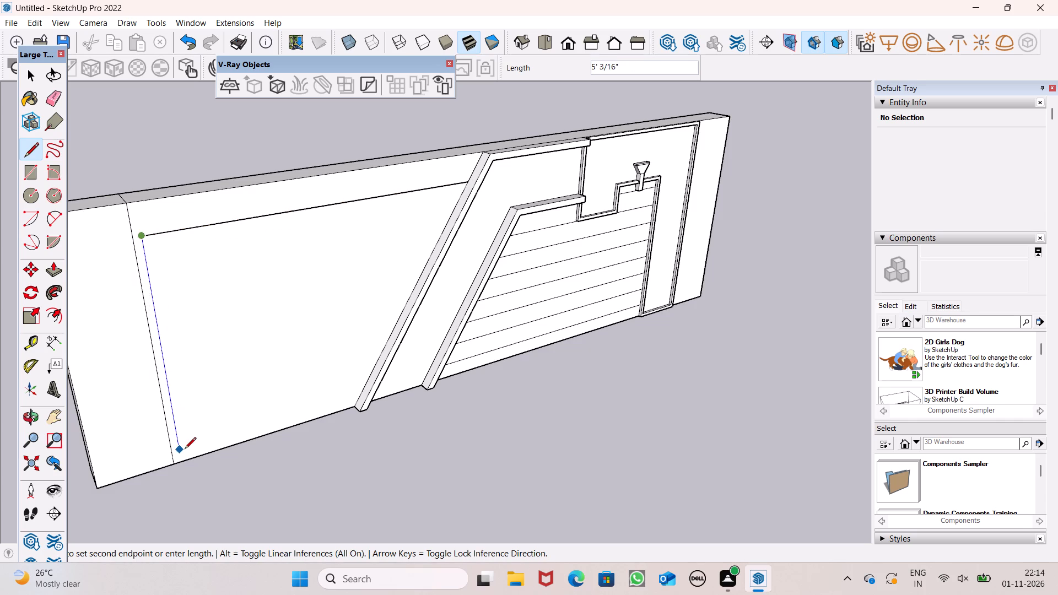
scroll(184, 451, up, 1)
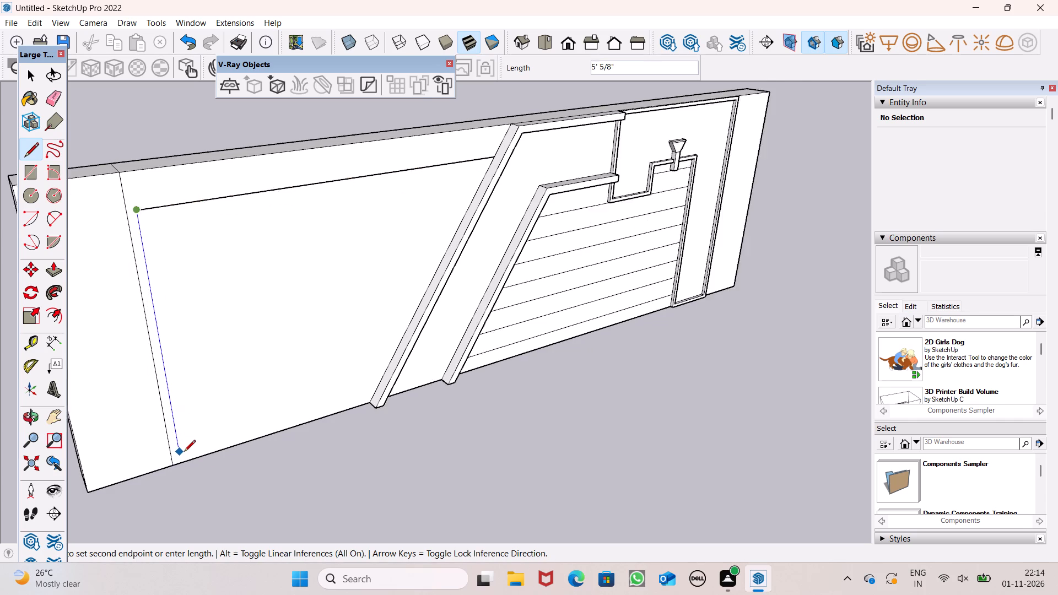
scroll(184, 452, up, 1)
click(180, 463)
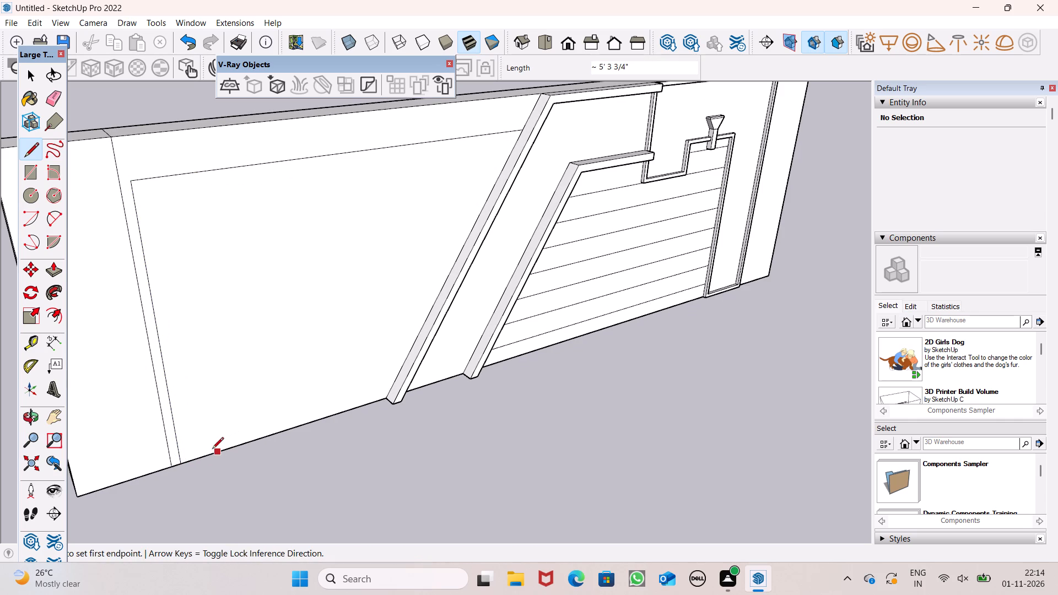
Draw a line about 4' 5" long just above the panel's bottom edge, from the new vertical line to the outer slanted band.
scroll(184, 469, up, 2)
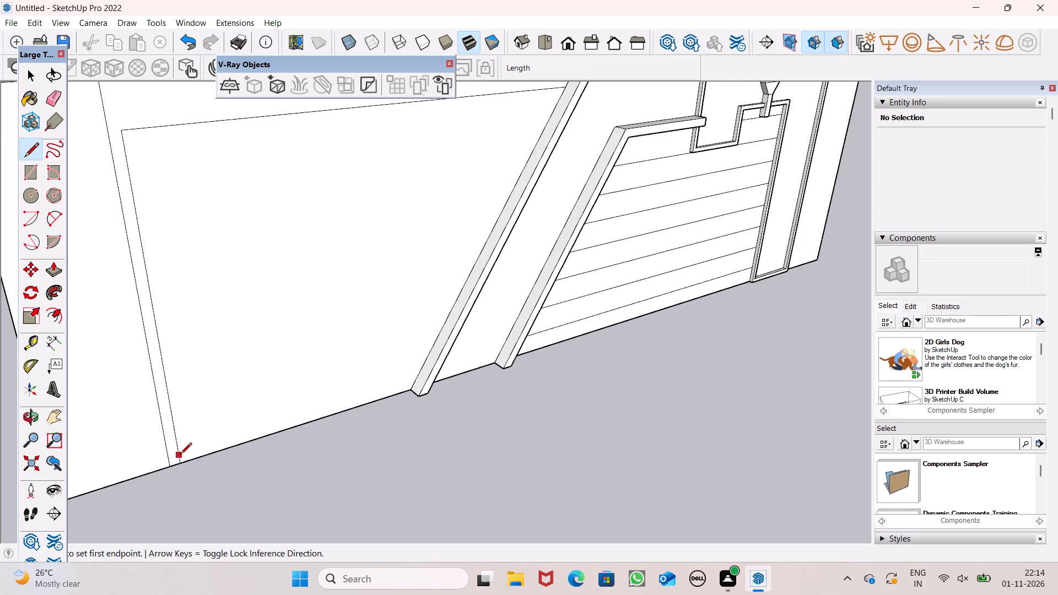
click(178, 459)
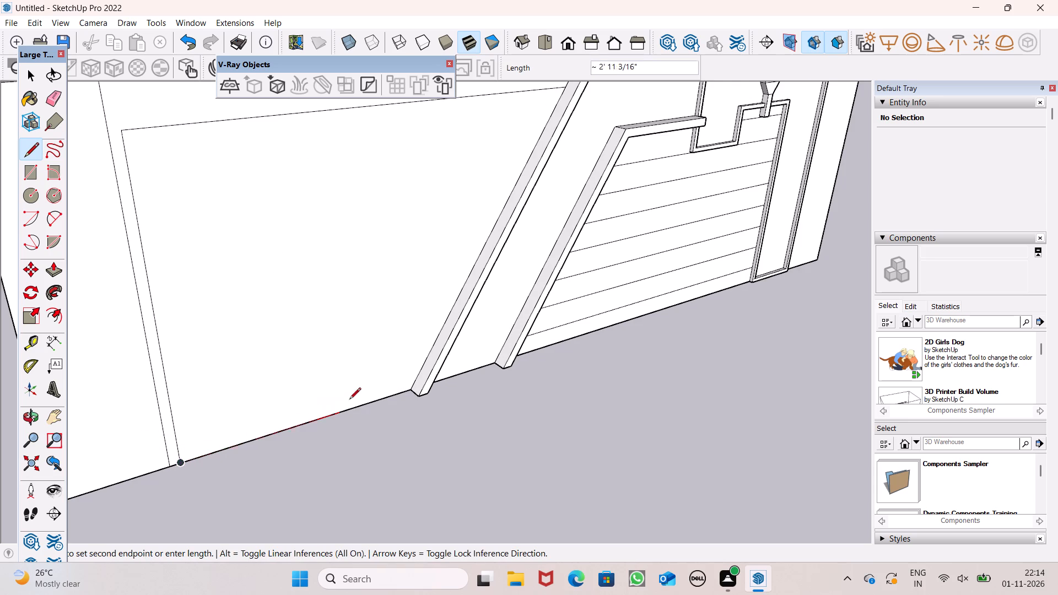
key(space)
click(20, 151)
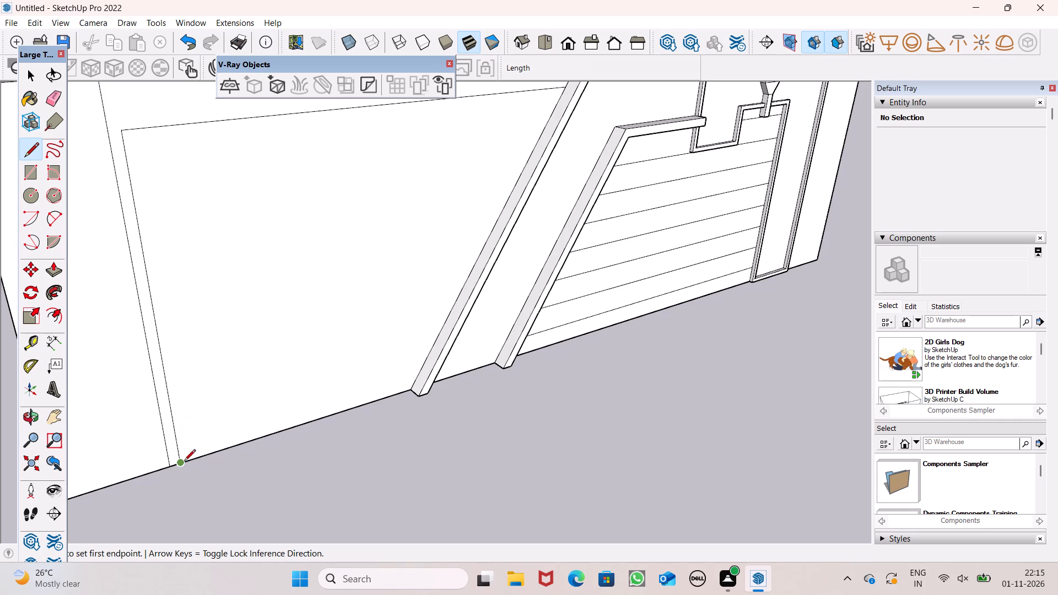
scroll(185, 462, up, 7)
click(170, 452)
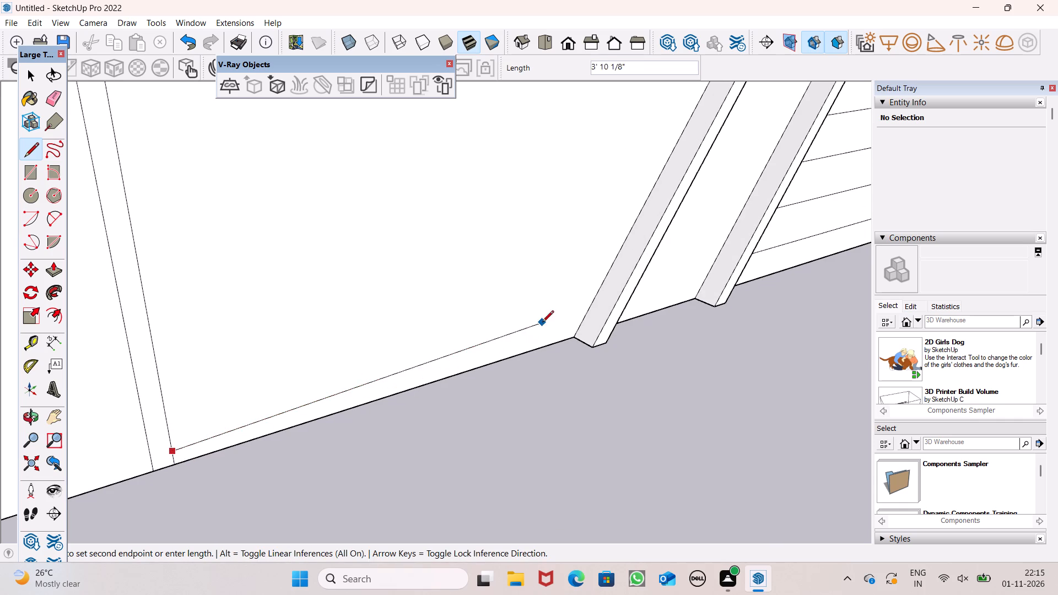
click(577, 328)
Draw an inner outline against the outer slanted band: top line about 6' 1", vertical side about 3' 4", bottom line about 3' 10".
scroll(432, 290, down, 11)
middle_drag(492, 376, 474, 379)
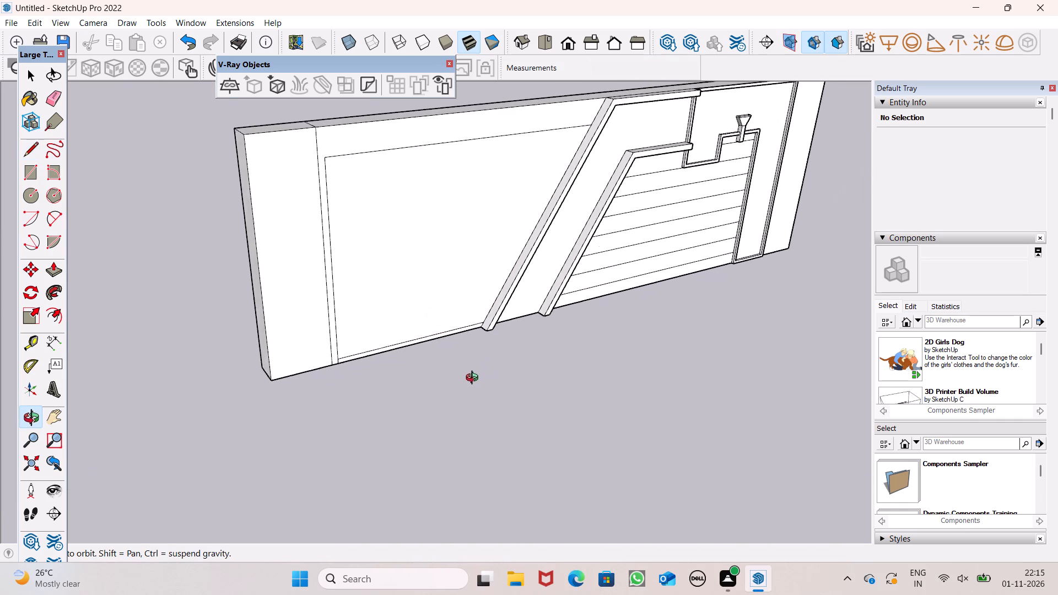
middle_drag(474, 379, 454, 385)
scroll(386, 236, down, 1)
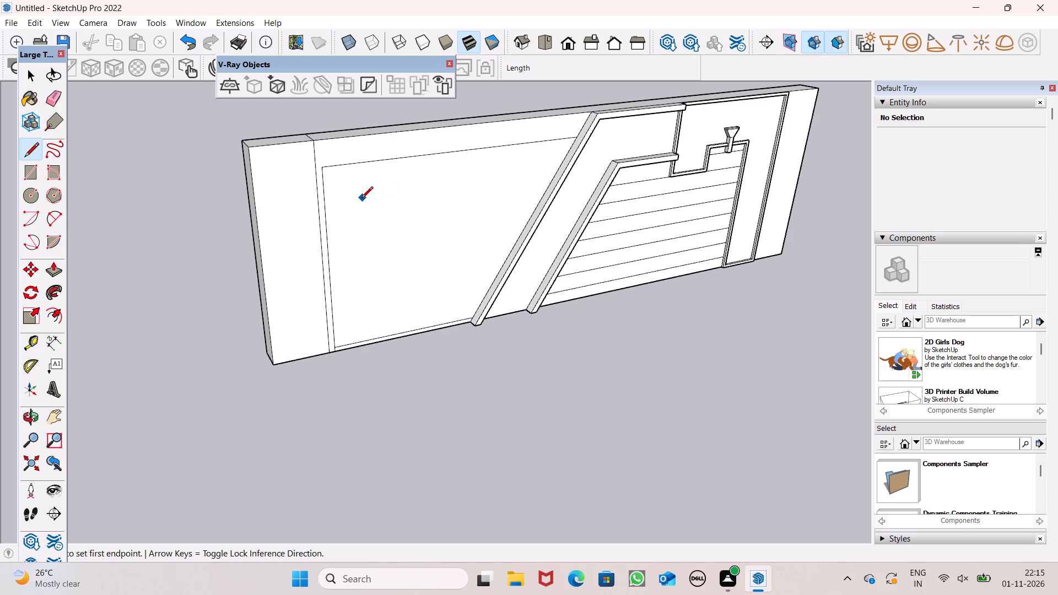
drag(361, 199, 368, 199)
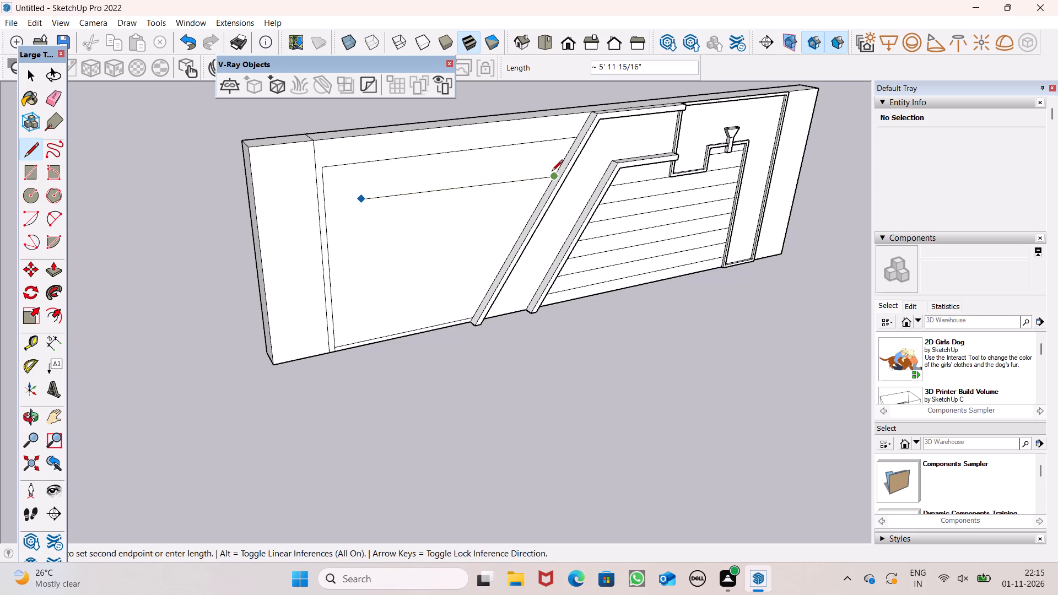
click(554, 167)
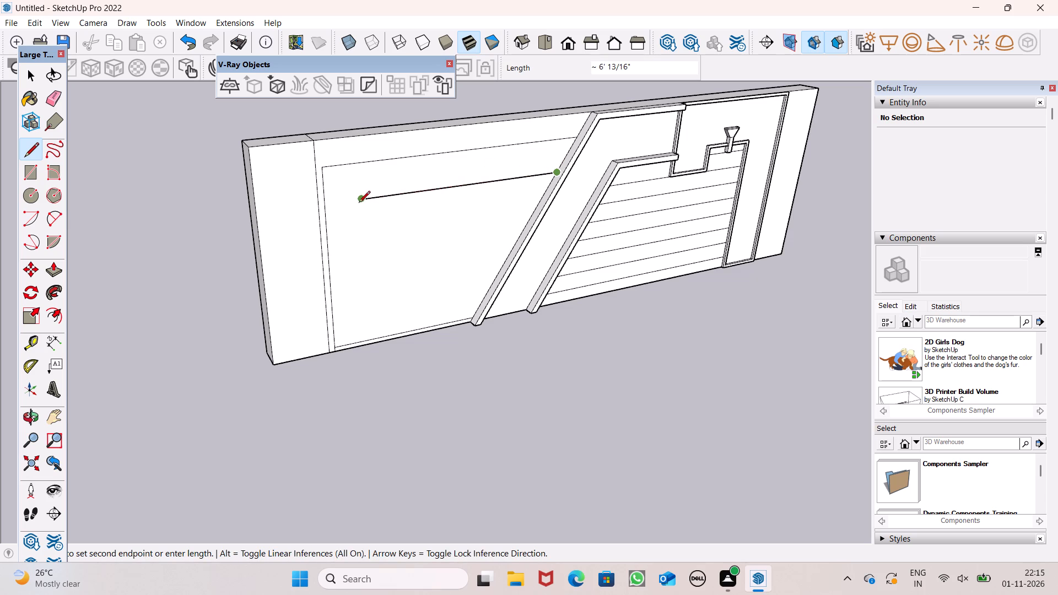
click(361, 202)
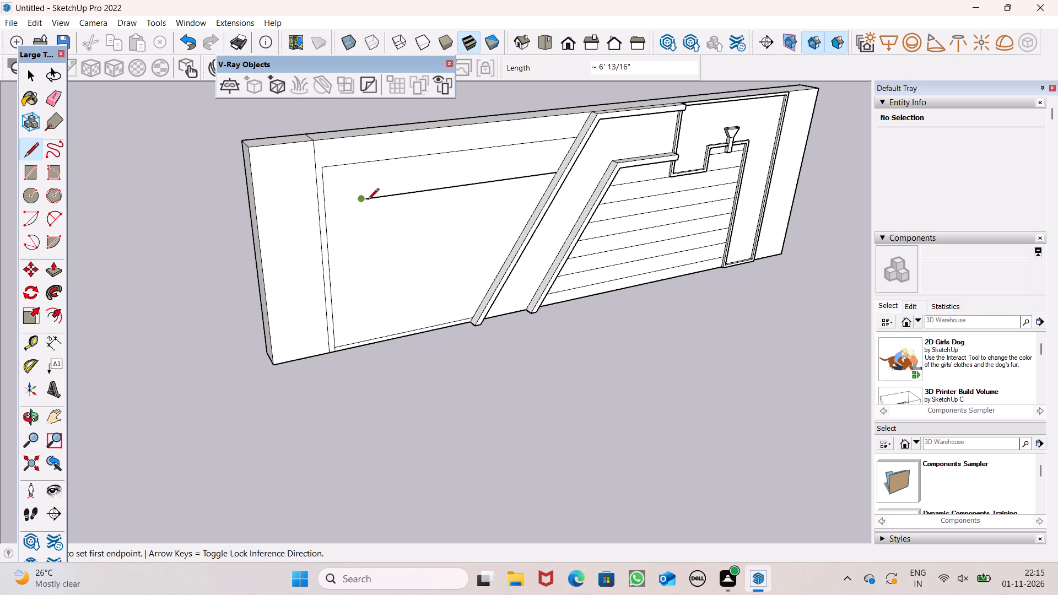
click(358, 201)
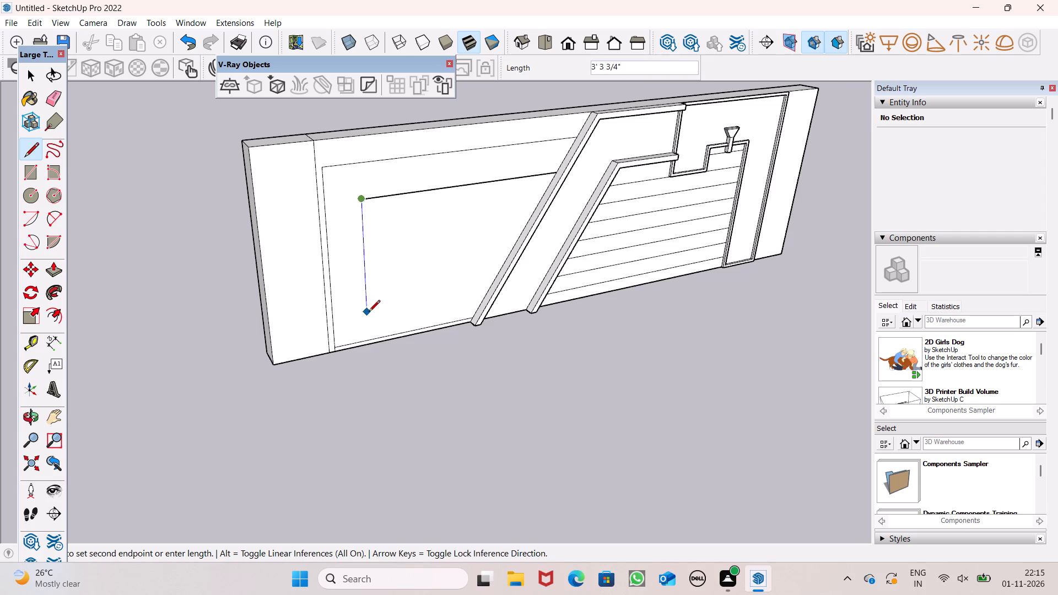
scroll(369, 312, up, 3)
click(369, 312)
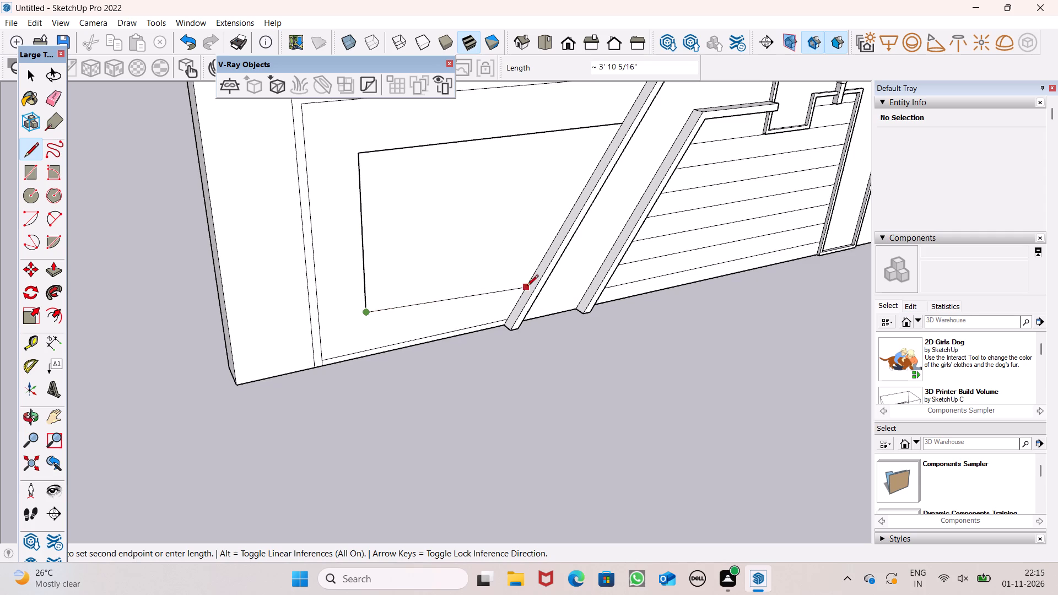
click(527, 284)
scroll(334, 277, down, 5)
key(space)
Offset the inner outline's face inward by about 2 5/8".
middle_drag(463, 371, 442, 388)
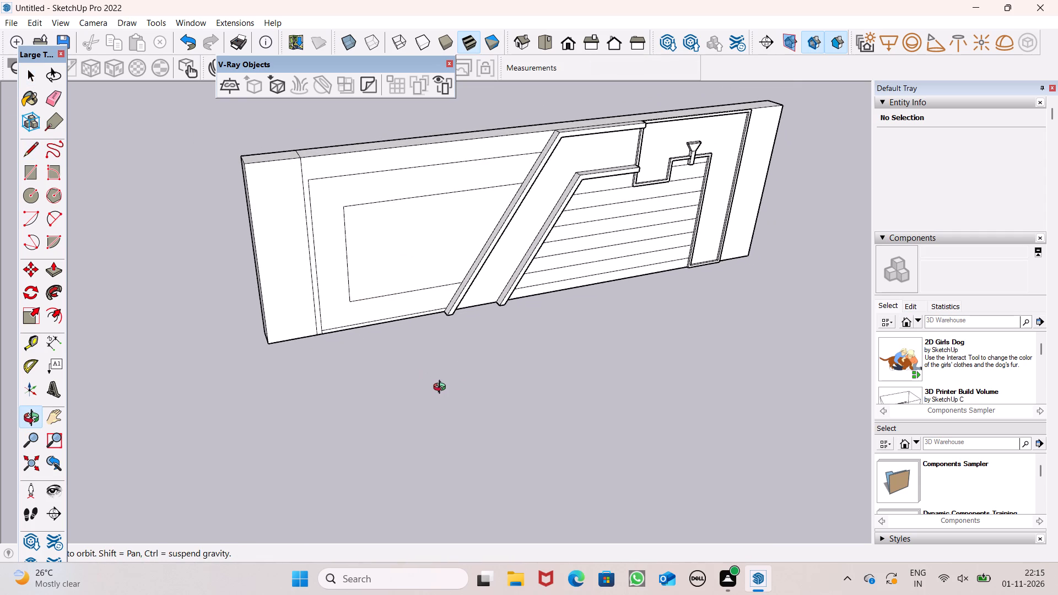
middle_drag(442, 388, 428, 376)
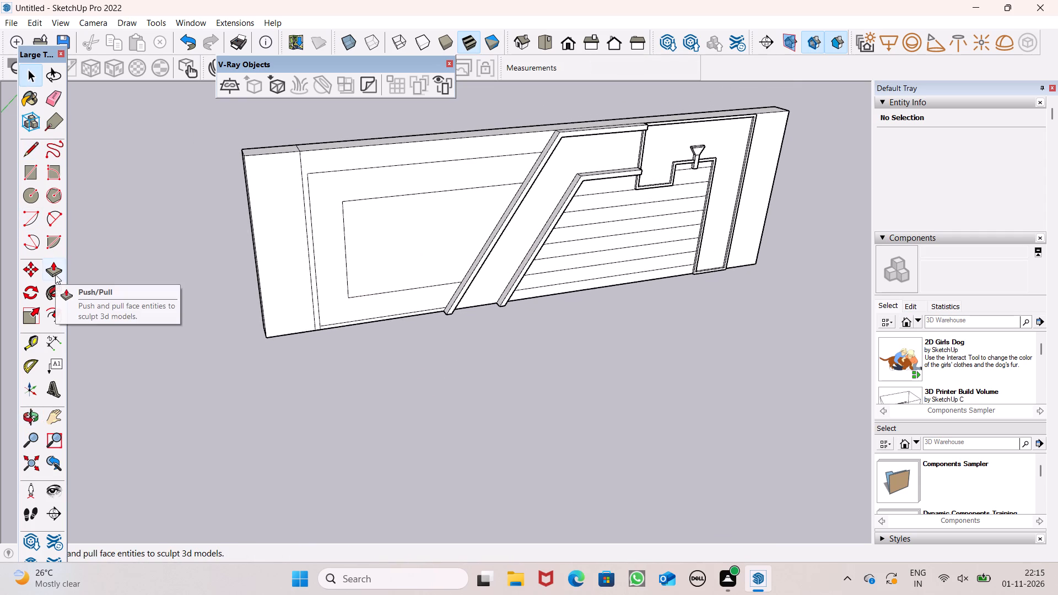
click(46, 311)
scroll(373, 185, up, 1)
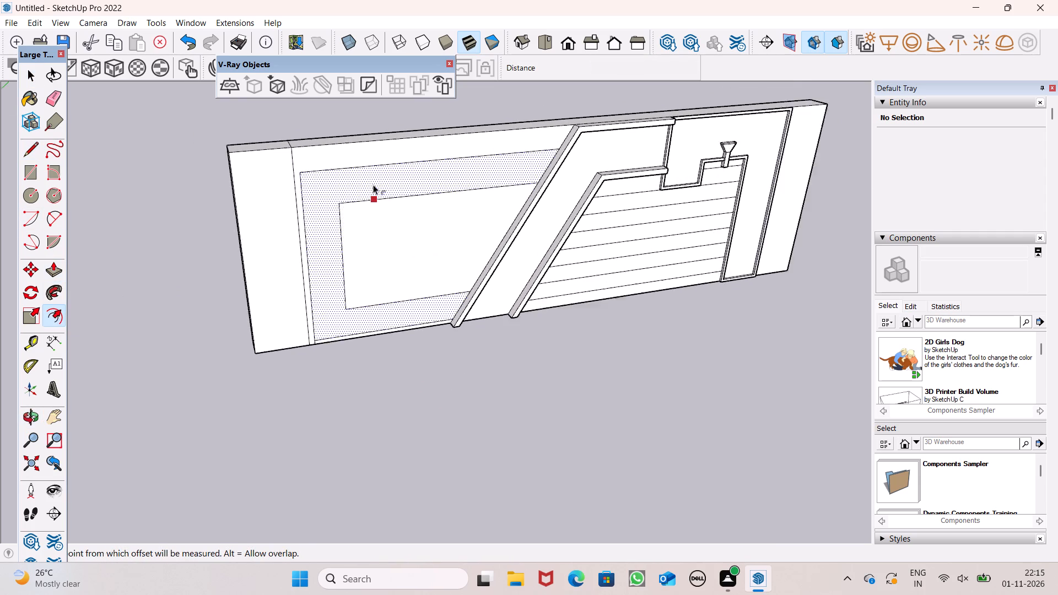
scroll(373, 185, up, 3)
click(355, 213)
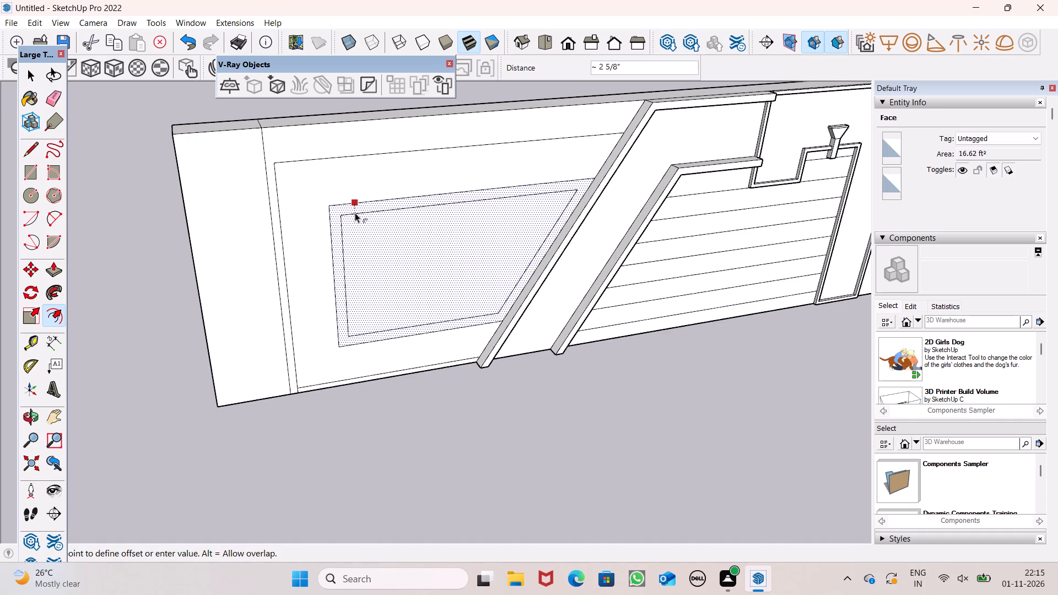
Connect the offset outline's upper and lower corners beside the slanted band to the band with short lines, the lower about 3" long.
click(31, 148)
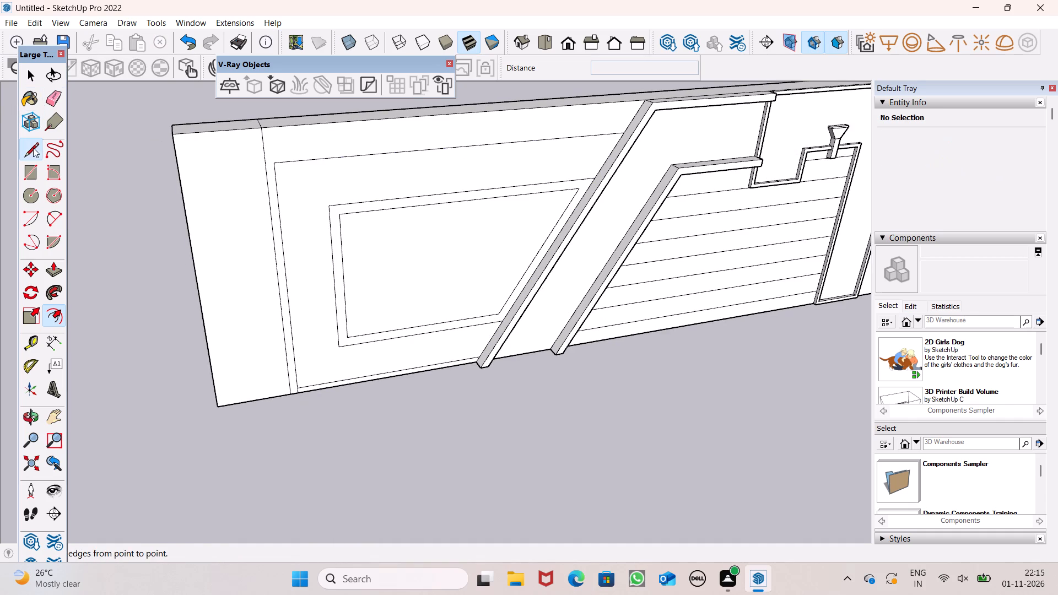
scroll(520, 167, up, 5)
click(610, 199)
scroll(624, 190, up, 2)
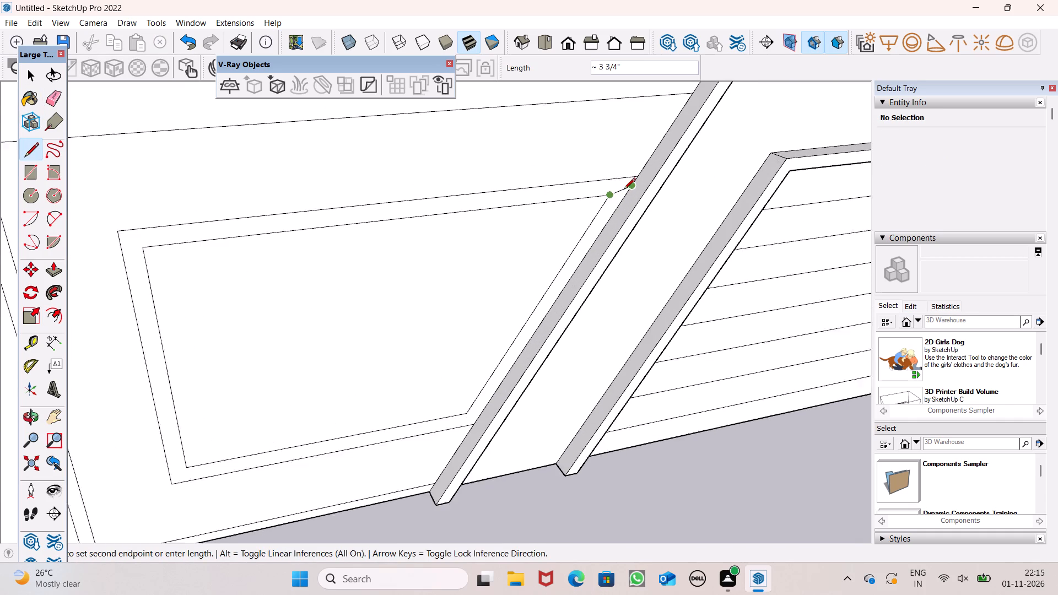
scroll(624, 190, up, 3)
click(623, 199)
scroll(573, 118, down, 8)
scroll(508, 345, up, 3)
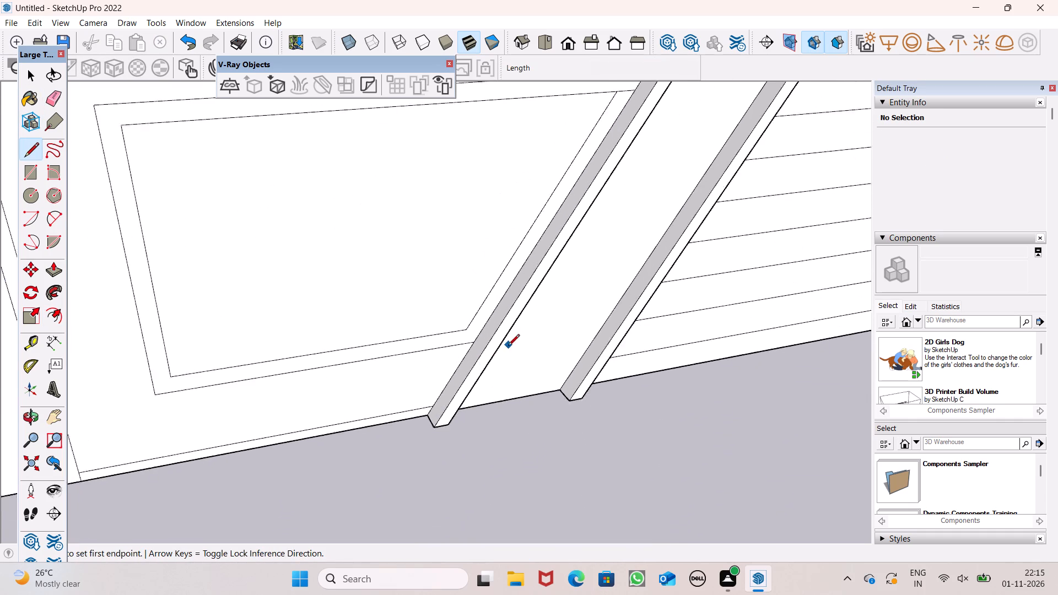
scroll(508, 347, up, 4)
scroll(440, 336, up, 6)
click(463, 305)
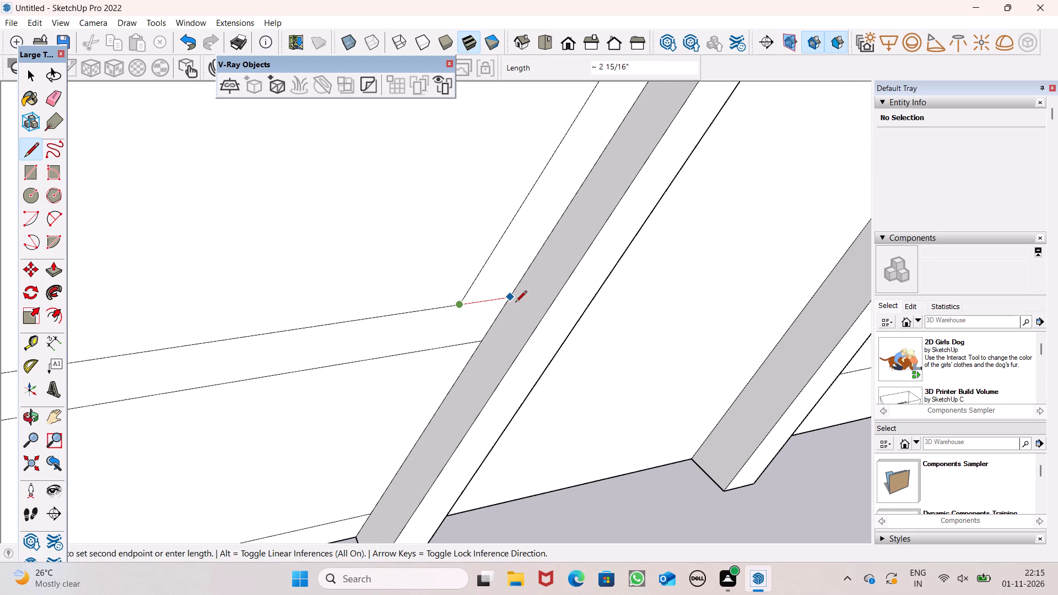
click(515, 303)
Erase the offset outline's slanted edge so the inner face runs up to the slanted band.
scroll(506, 349, down, 16)
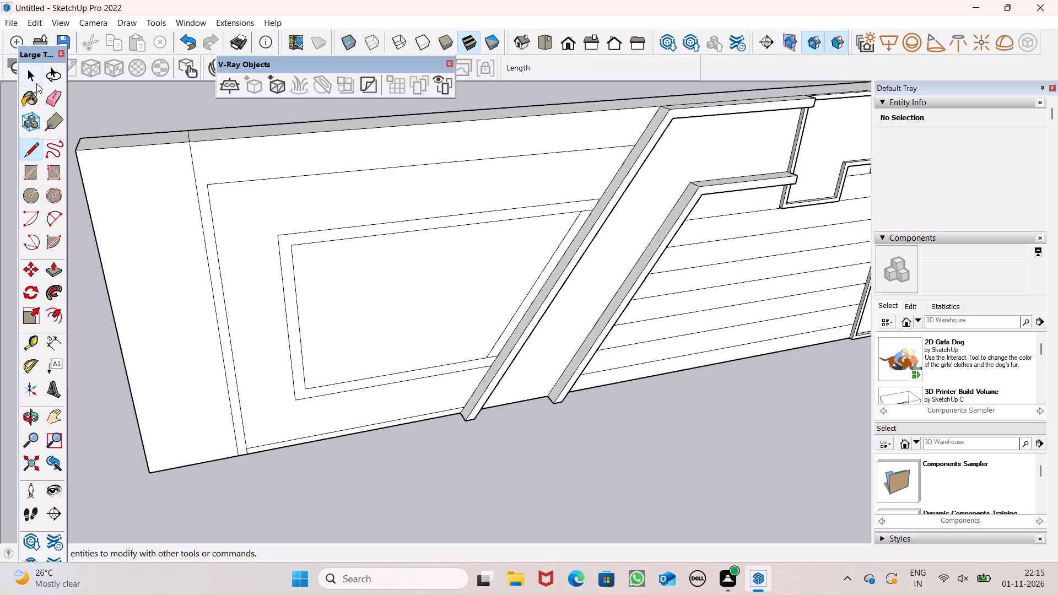
click(60, 103)
drag(543, 256, 556, 255)
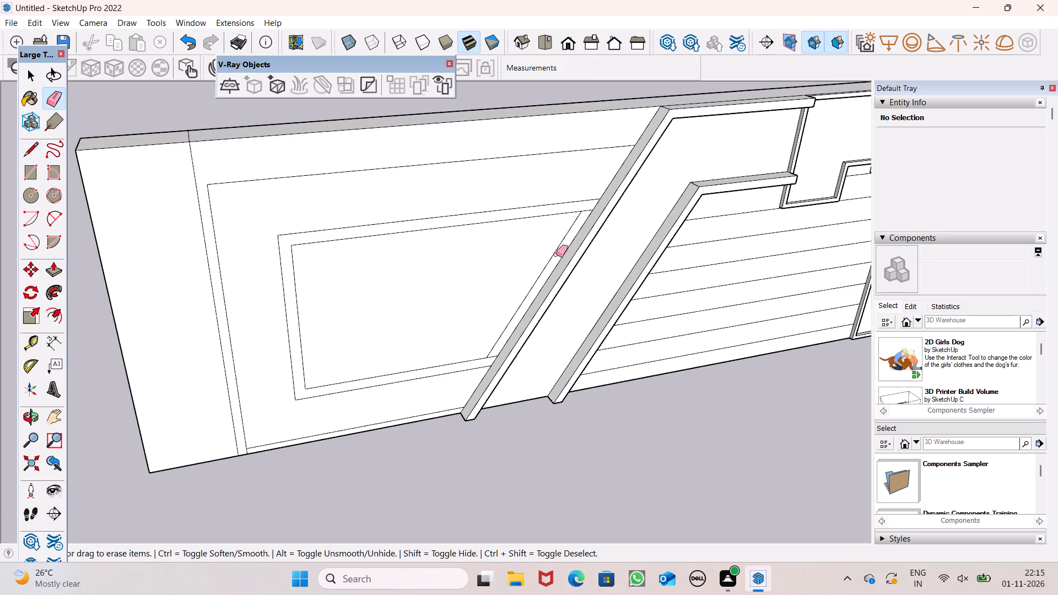
drag(556, 255, 559, 252)
scroll(376, 198, down, 1)
key(space)
Pull the narrow border around the inner outline outward 2 3/4" to form a raised frame against the slanted band.
scroll(237, 103, down, 3)
middle_drag(227, 21, 227, 19)
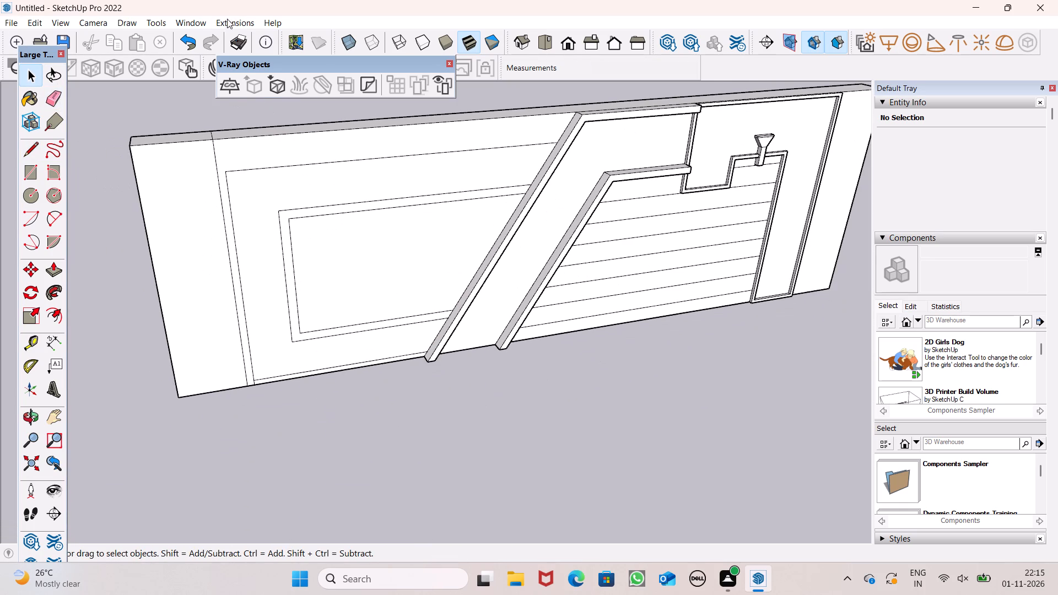
middle_drag(227, 19, 228, 3)
middle_drag(227, 21, 162, 9)
middle_drag(162, 9, 161, 8)
scroll(162, 9, up, 1)
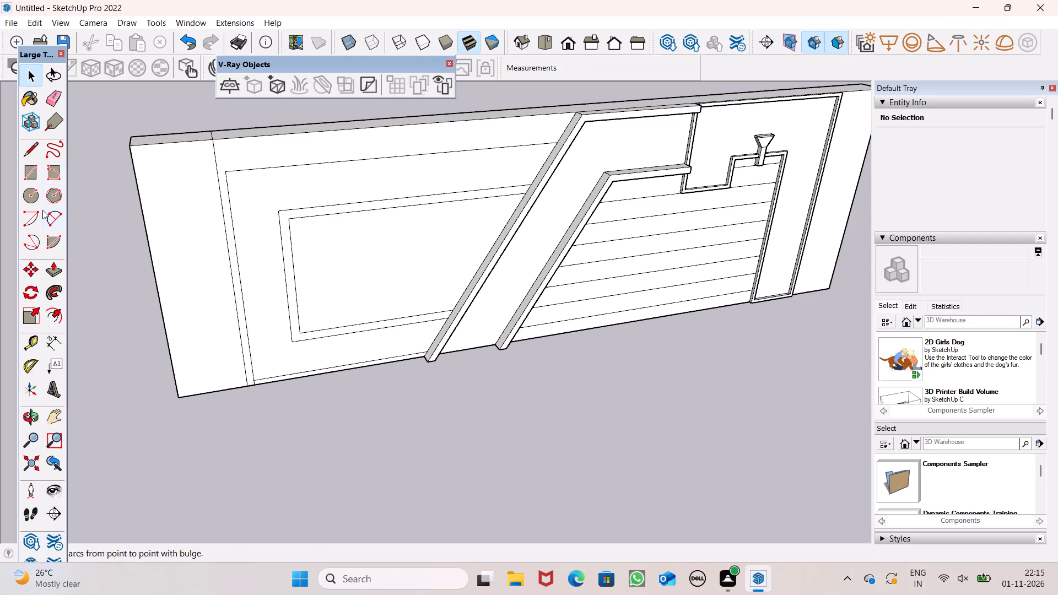
click(52, 268)
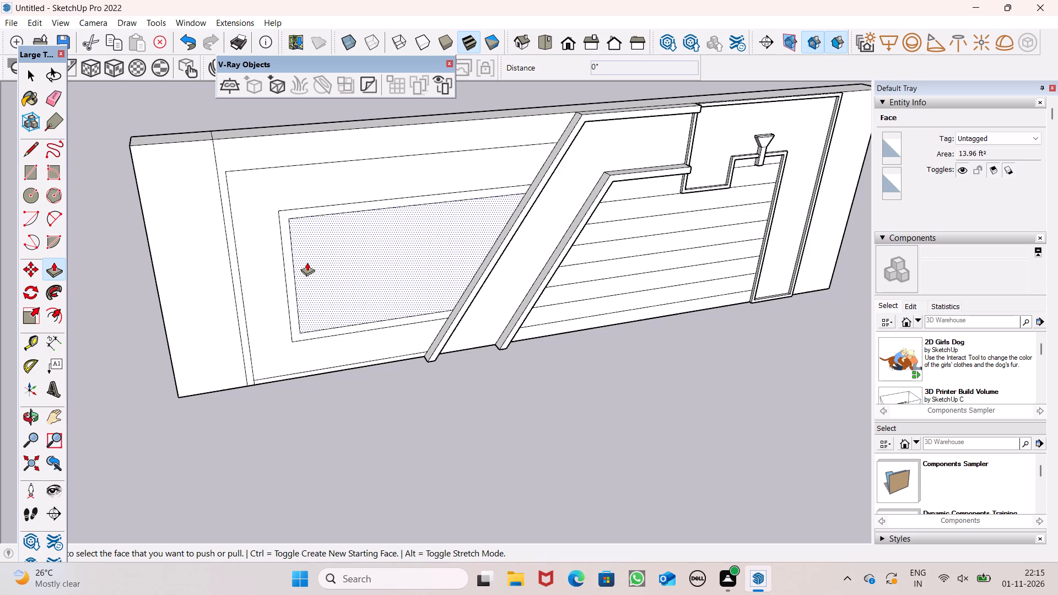
middle_click(285, 255)
click(285, 250)
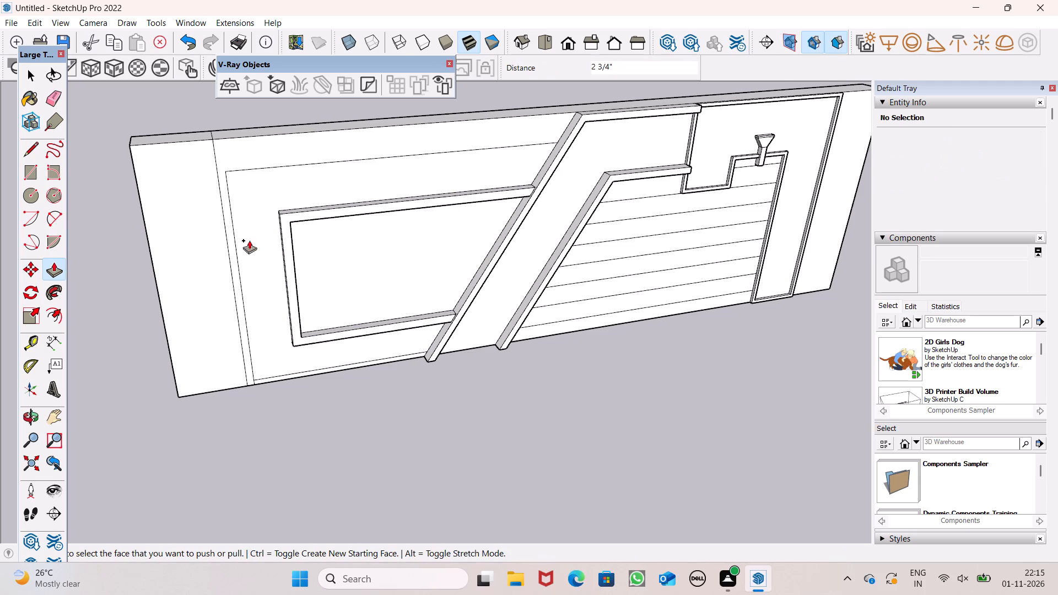
middle_drag(272, 242, 434, 299)
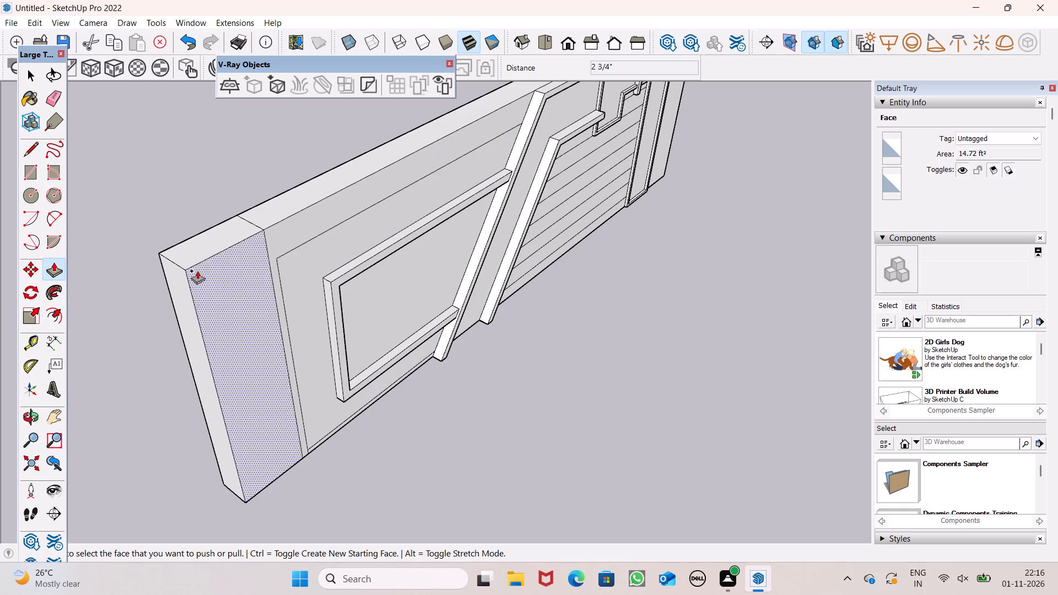
Push/Pull the front face of the raised frame beside the slanted band by 9/16".
scroll(350, 270, up, 3)
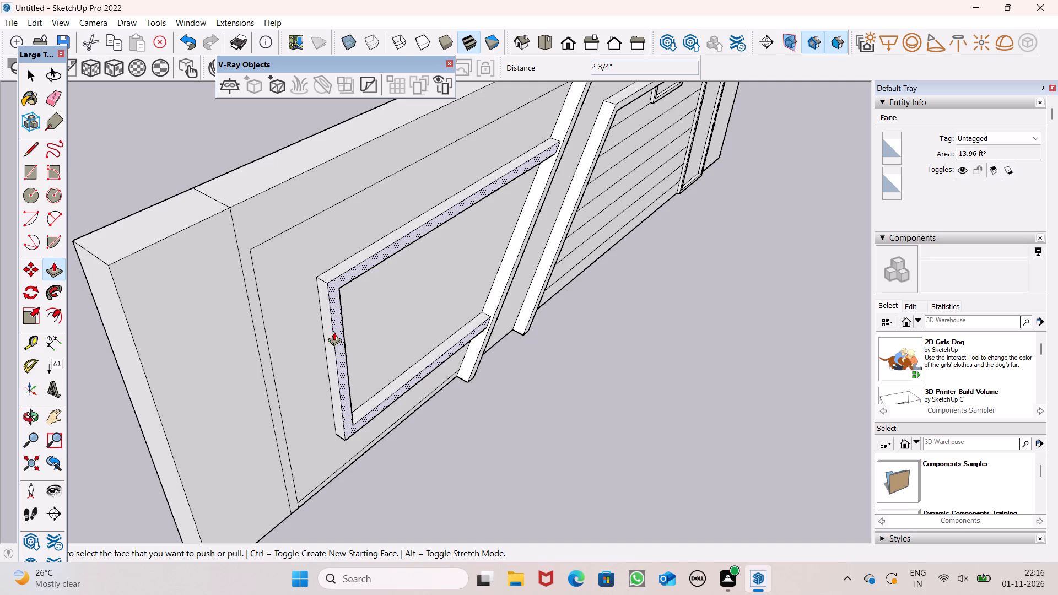
click(338, 339)
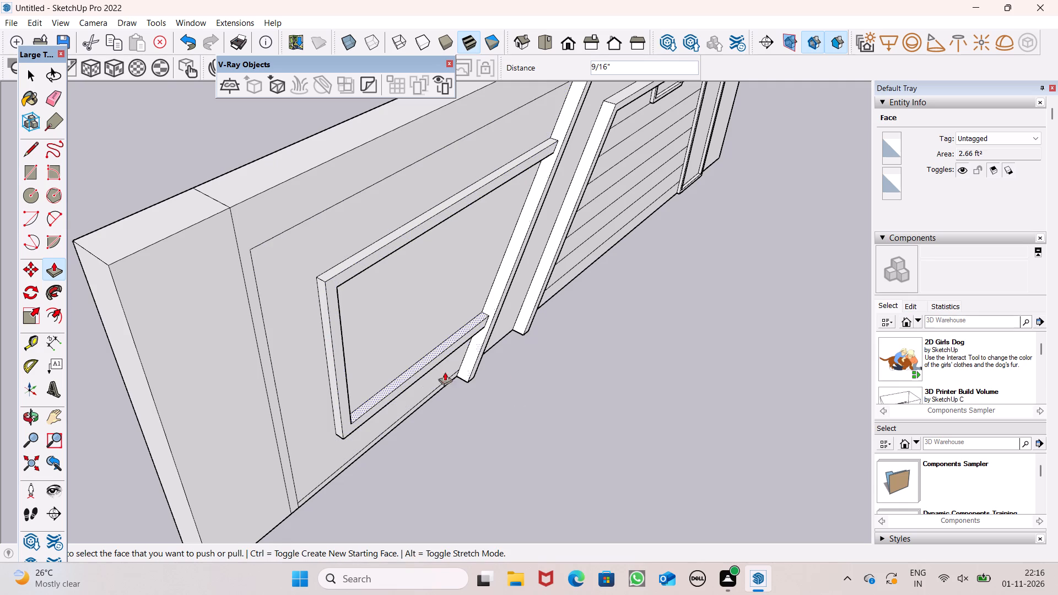
key(space)
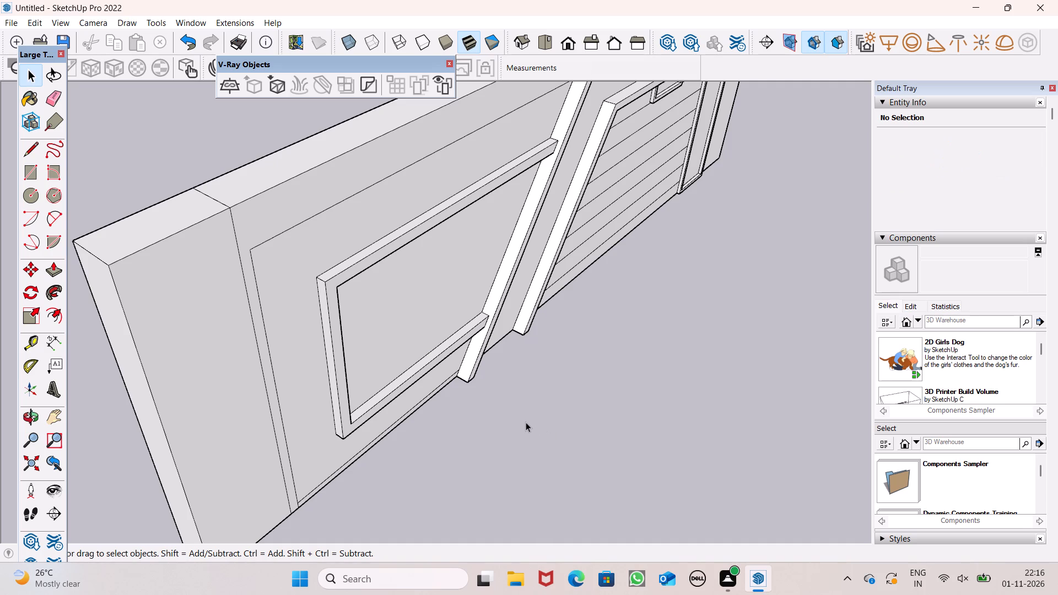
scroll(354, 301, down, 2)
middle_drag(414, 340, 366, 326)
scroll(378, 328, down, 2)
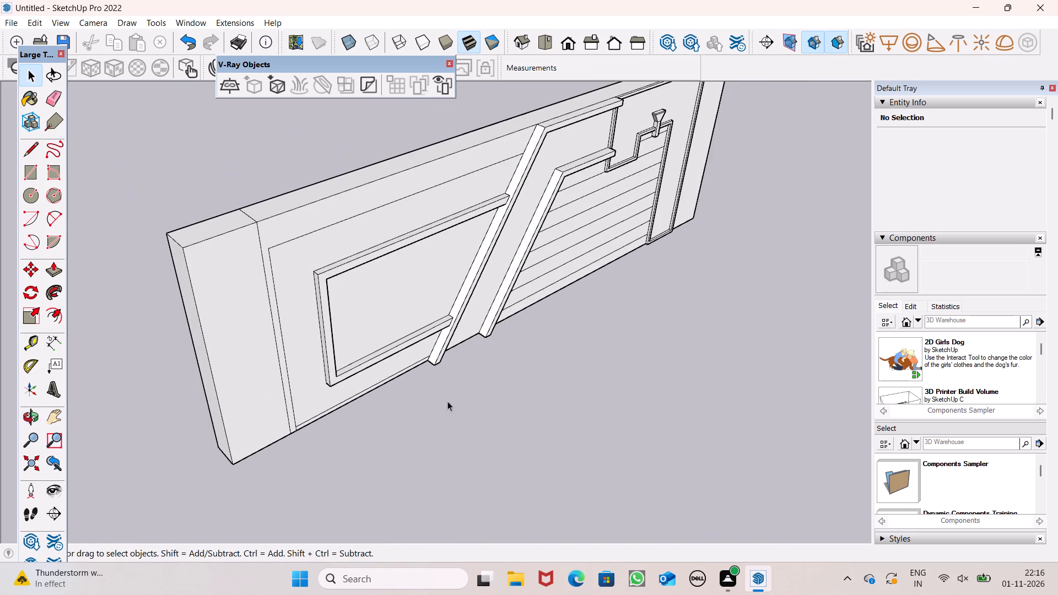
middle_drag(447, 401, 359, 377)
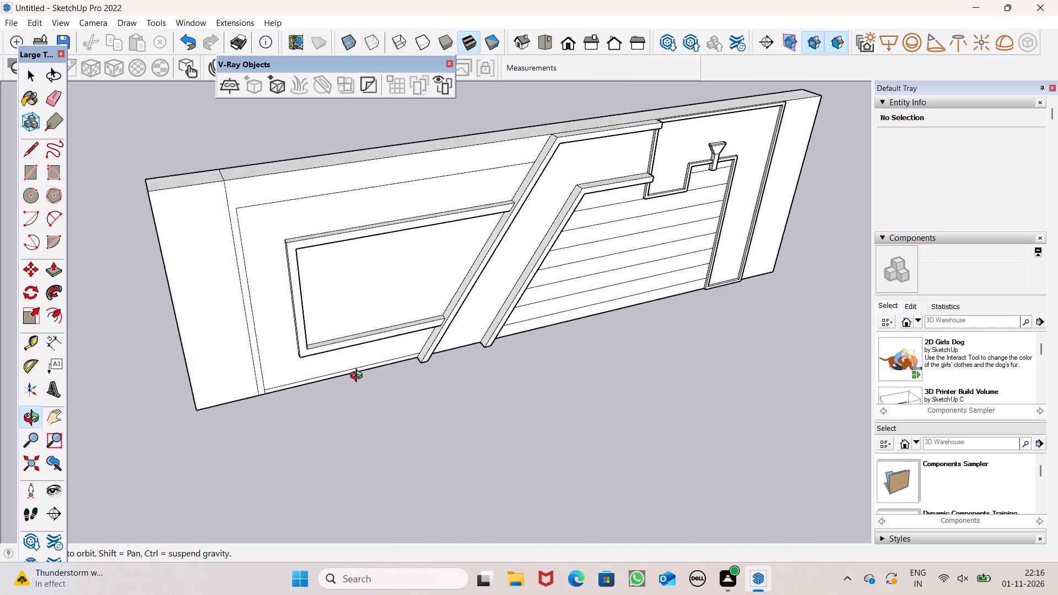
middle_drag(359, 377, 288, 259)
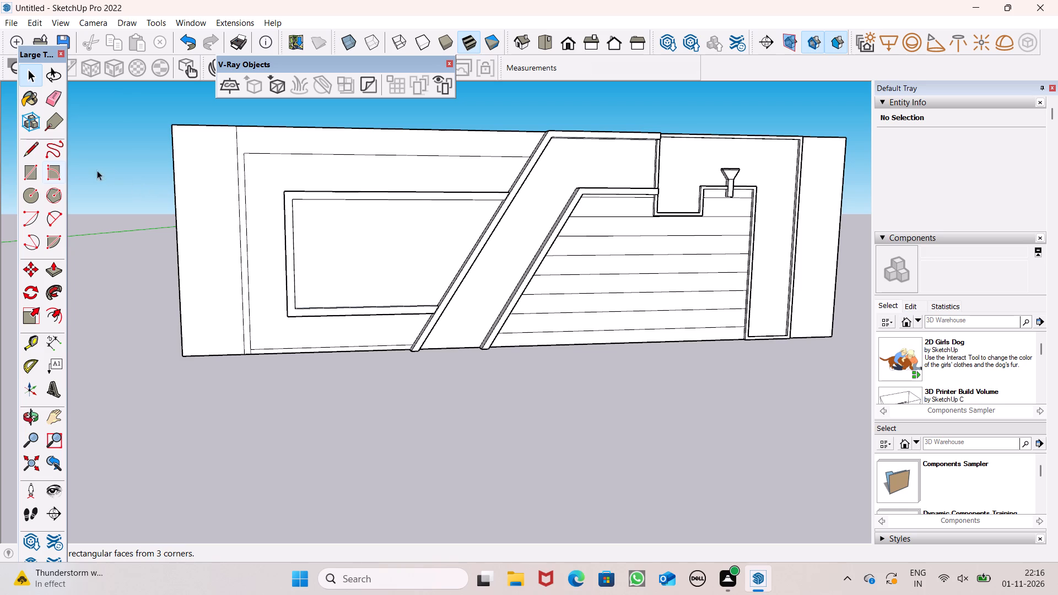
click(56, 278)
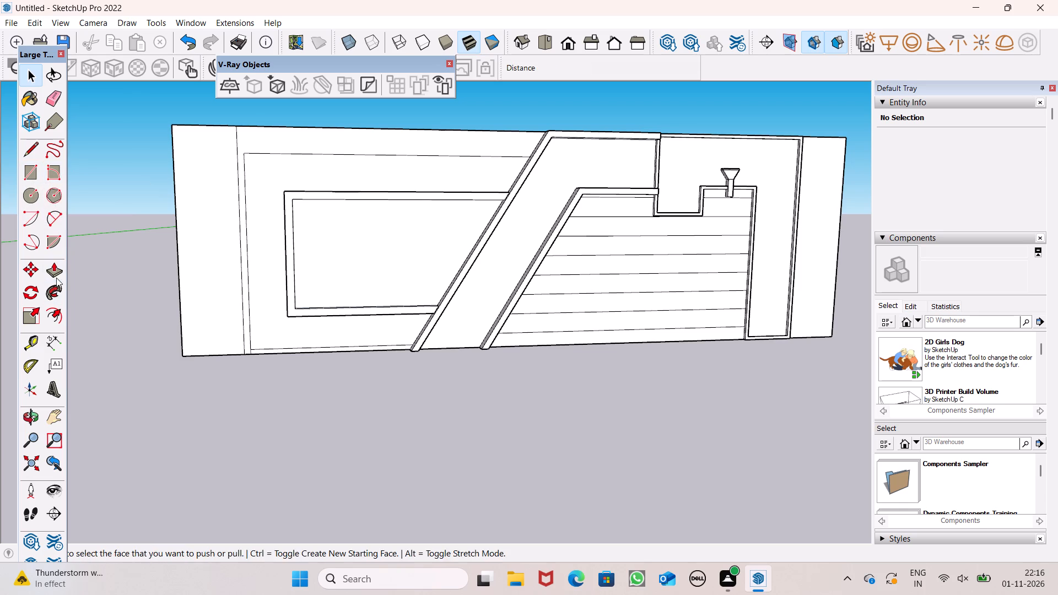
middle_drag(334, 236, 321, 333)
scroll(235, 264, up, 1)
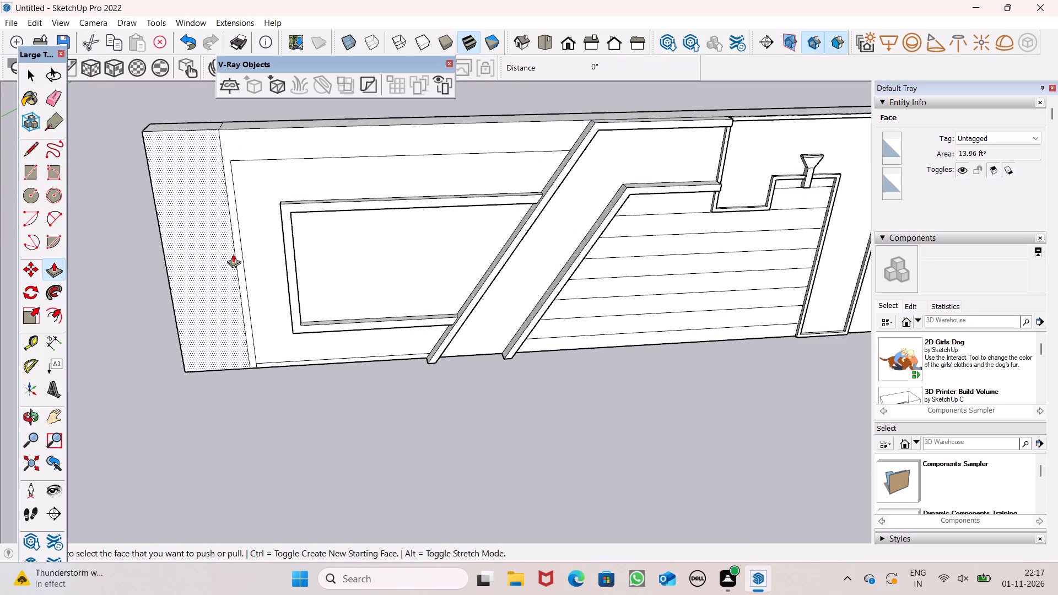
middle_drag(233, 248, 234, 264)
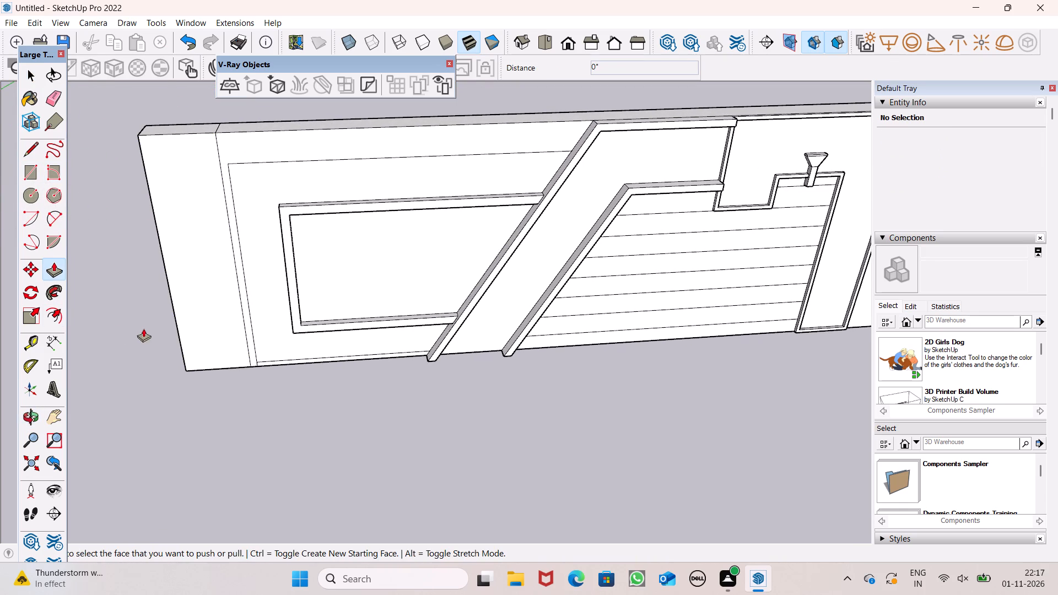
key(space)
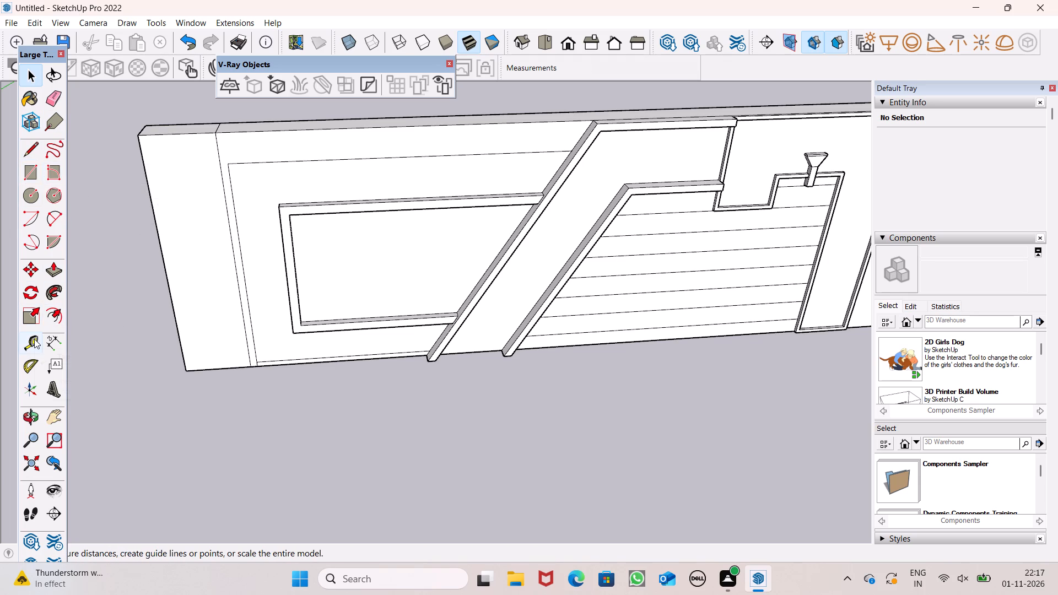
Draw a line about 7' 10" long just above the inner outline's upper edge, parallel to it and ending at the slanted band.
click(31, 144)
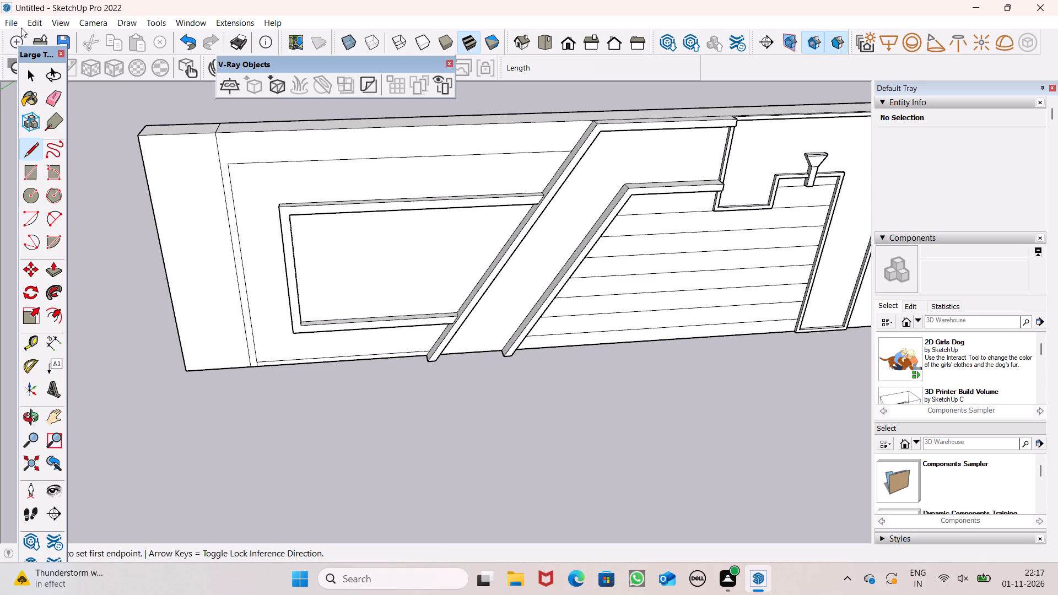
scroll(55, 28, up, 2)
scroll(279, 105, down, 2)
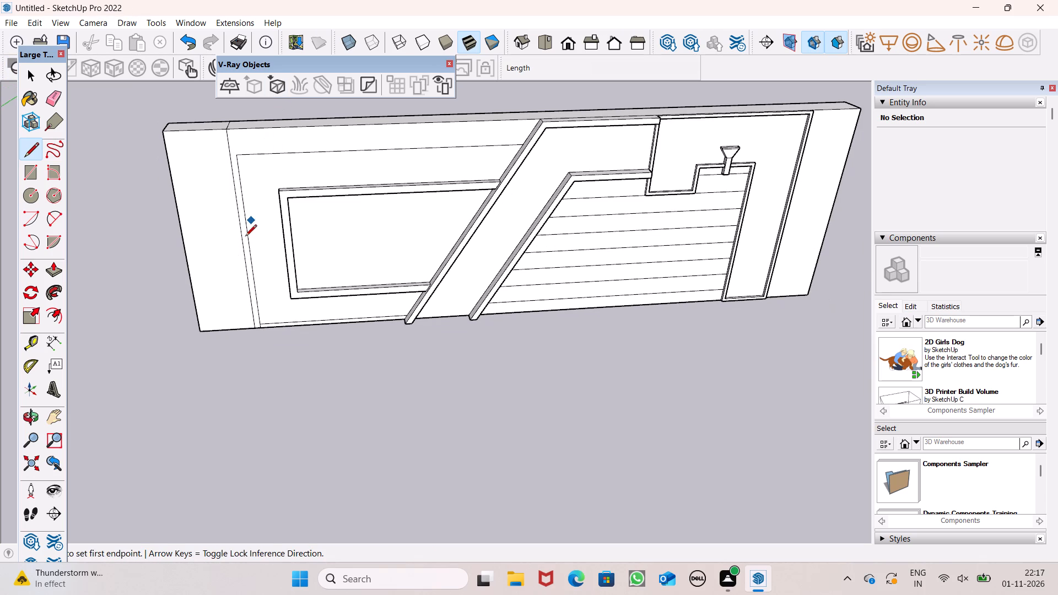
scroll(240, 239, up, 4)
scroll(260, 246, down, 3)
scroll(248, 148, up, 5)
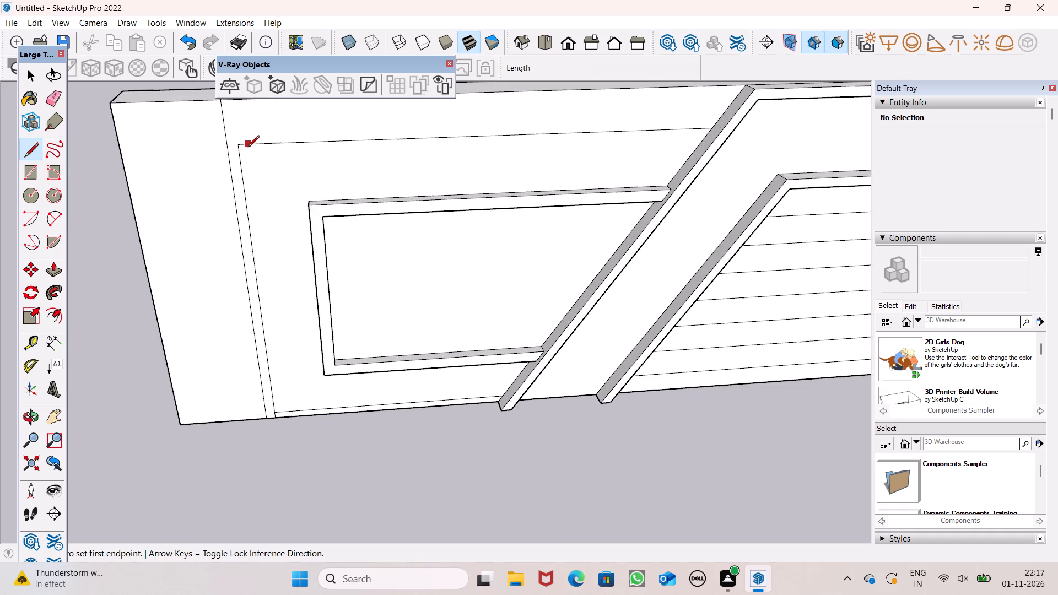
scroll(244, 142, up, 6)
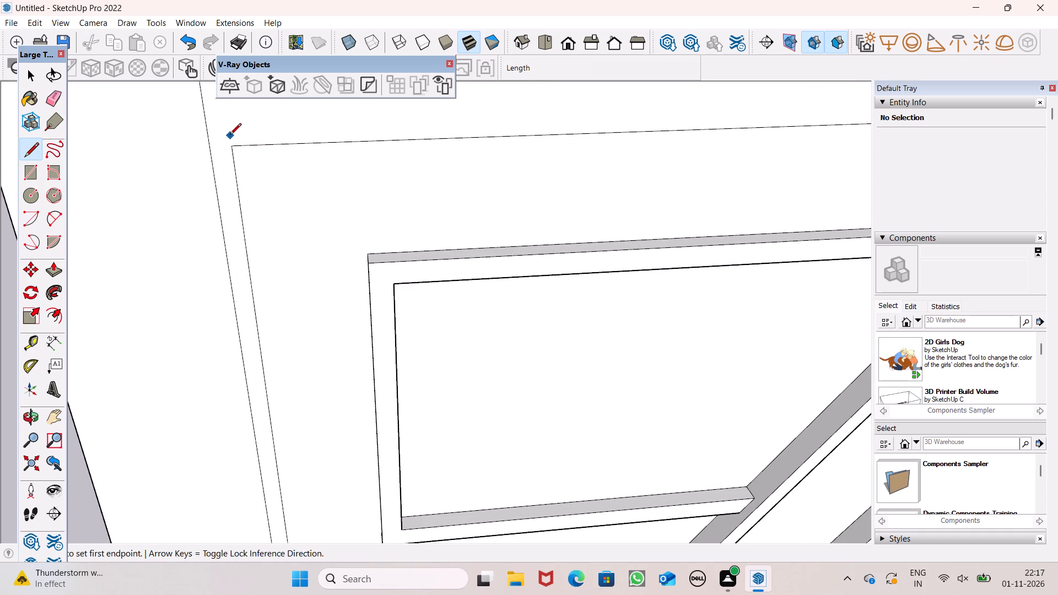
scroll(224, 129, down, 5)
scroll(224, 127, up, 5)
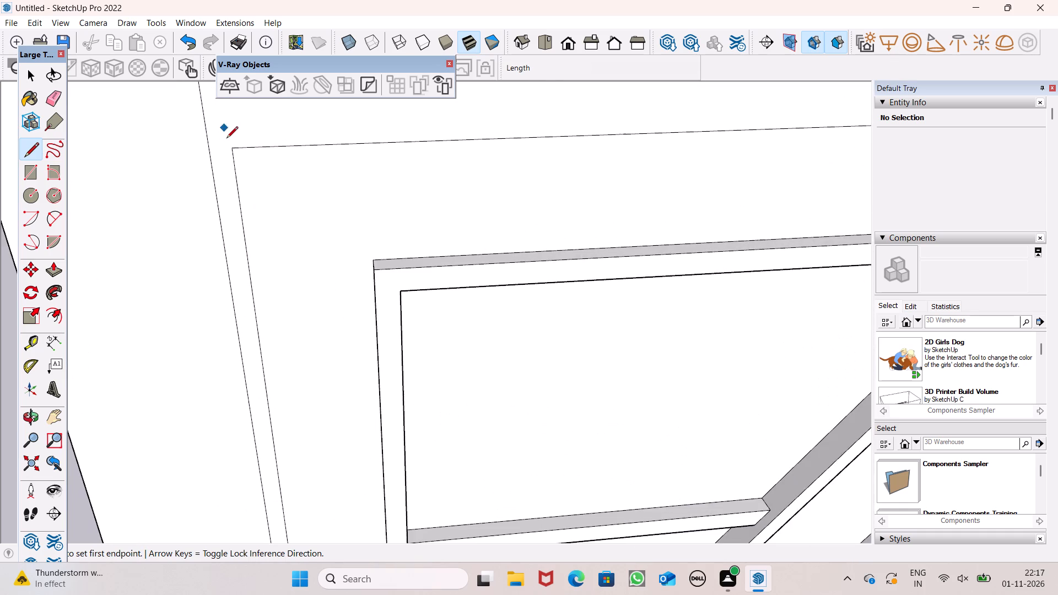
scroll(227, 146, up, 6)
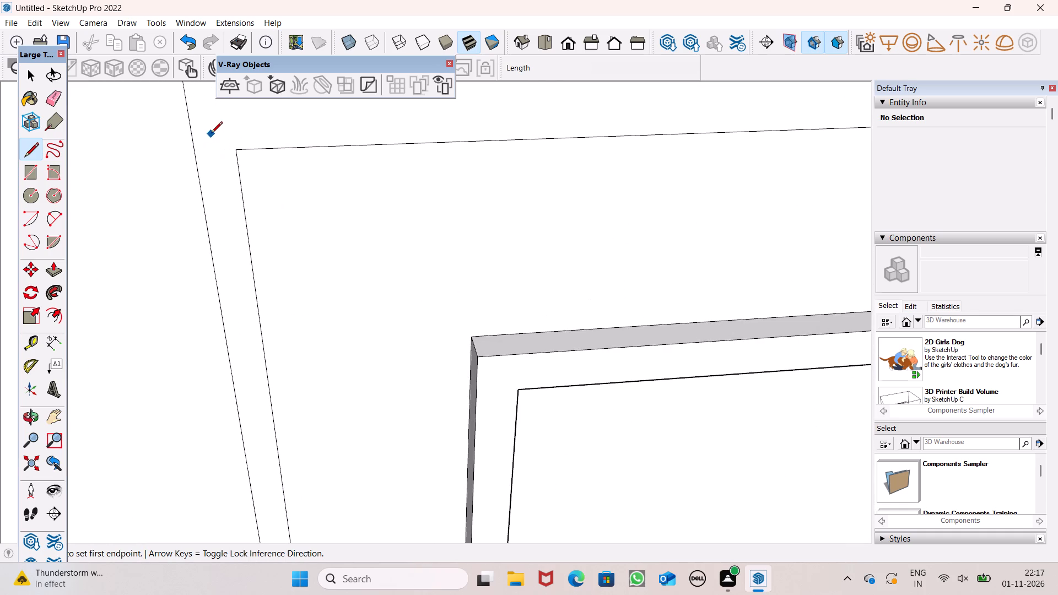
click(214, 118)
scroll(175, 121, down, 6)
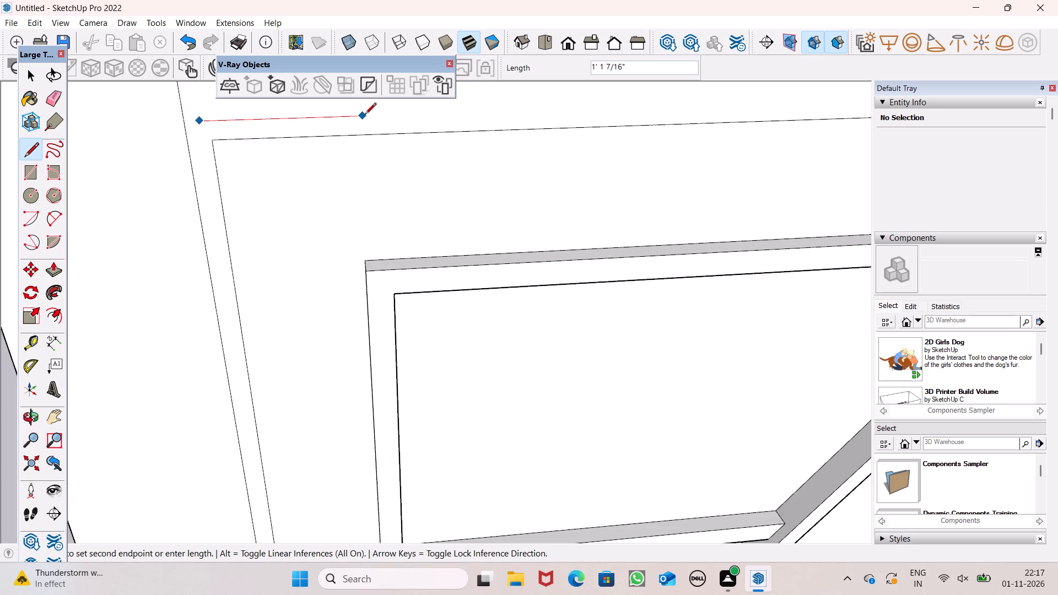
scroll(366, 115, down, 9)
scroll(778, 91, up, 5)
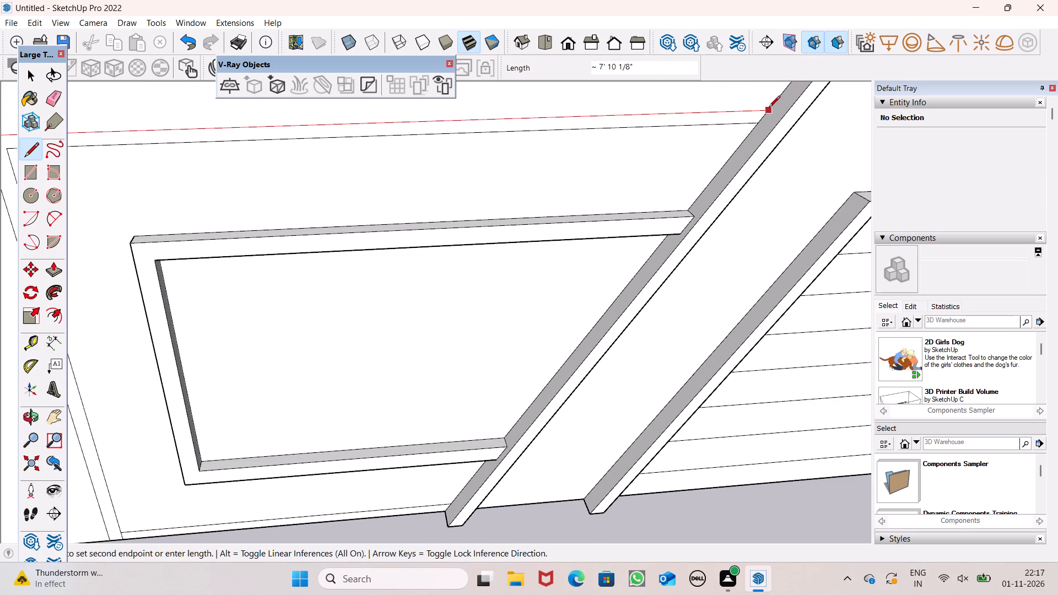
click(769, 108)
scroll(658, 110, down, 7)
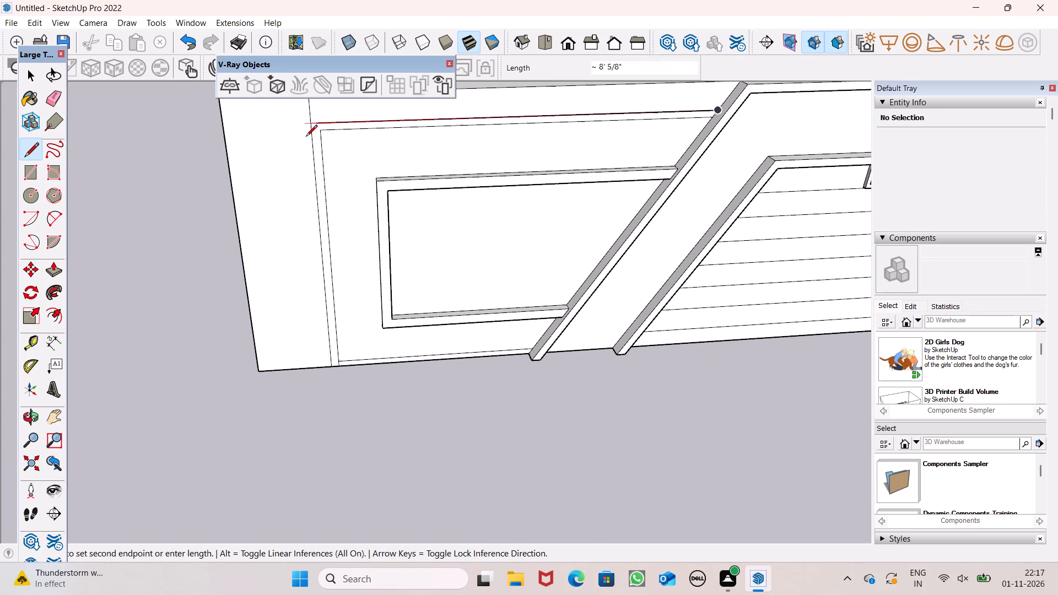
key(space)
Draw a vertical line about 5' 5" long from the new line's outer end down to the panel's bottom edge.
click(23, 150)
middle_drag(187, 145, 196, 133)
scroll(306, 128, up, 6)
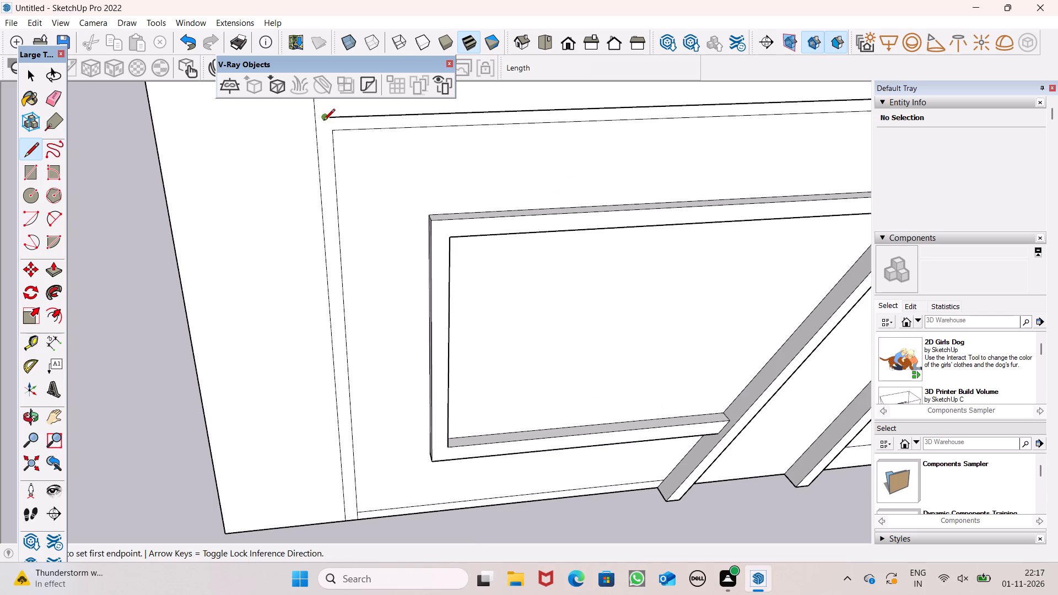
scroll(323, 121, up, 9)
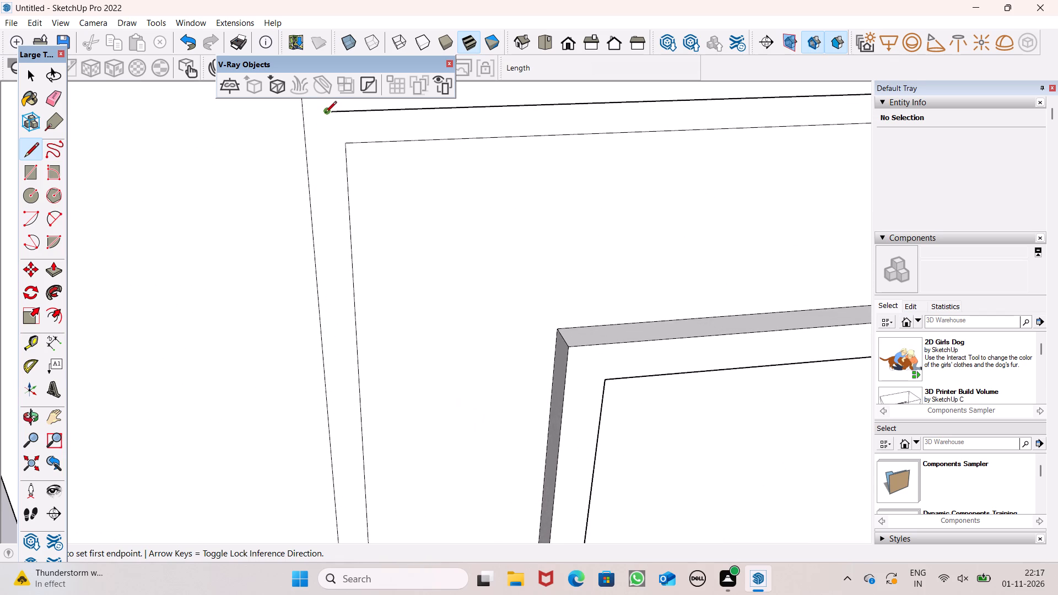
drag(325, 113, 324, 121)
scroll(314, 218, down, 7)
scroll(327, 278, down, 7)
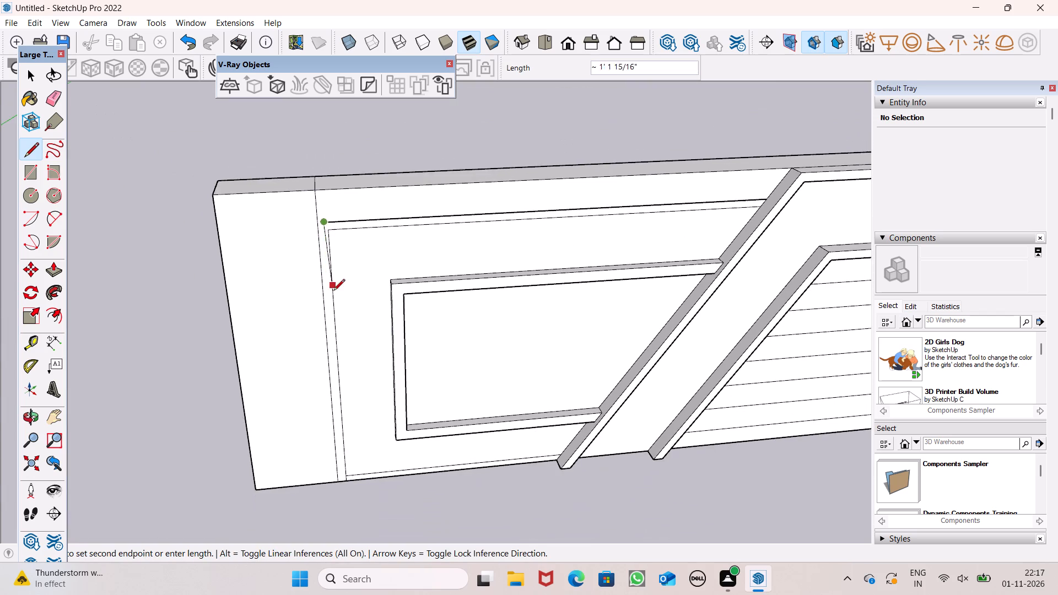
scroll(342, 351, down, 5)
scroll(343, 441, up, 5)
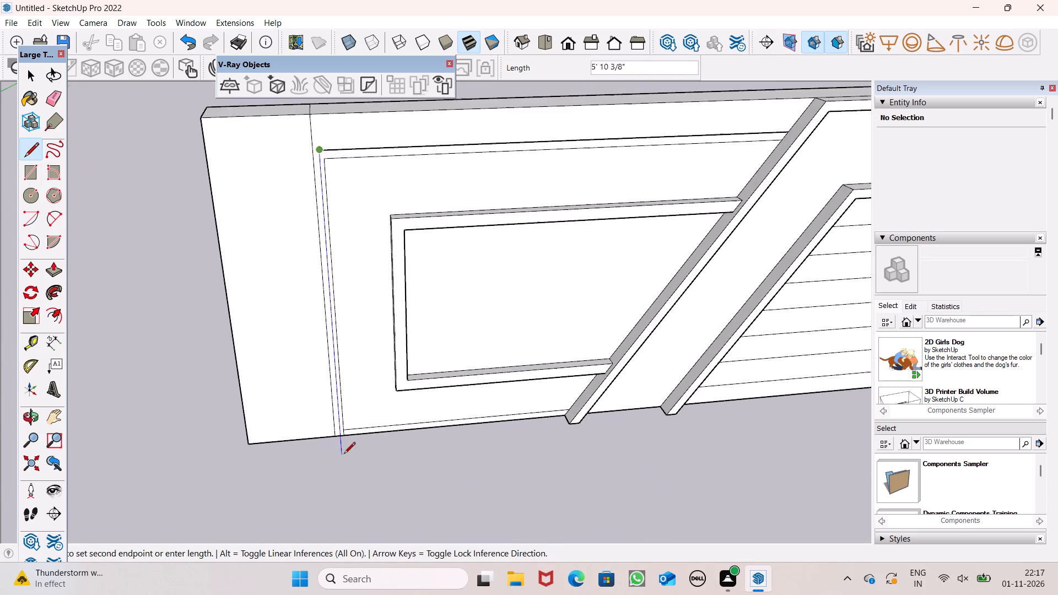
scroll(344, 455, up, 15)
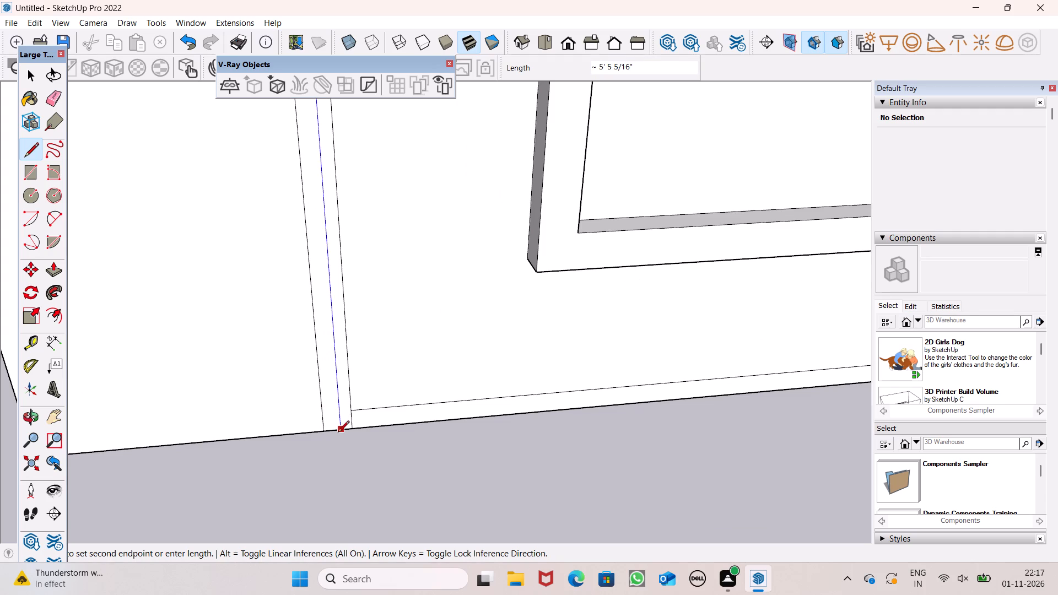
click(338, 433)
key(space)
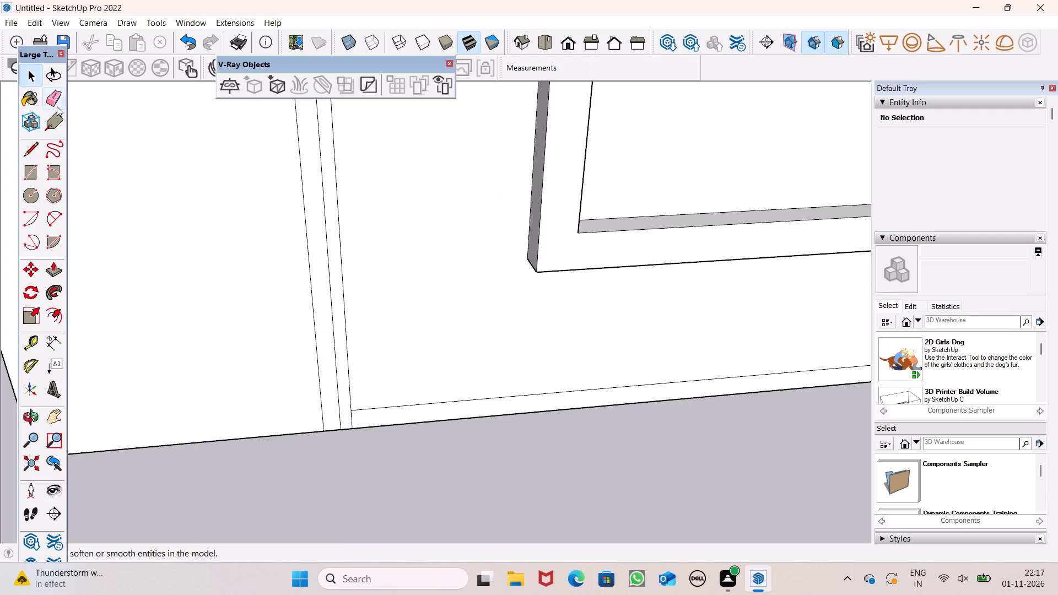
Erase the short line segment between the inner outline's lower corner and the panel's bottom edge.
click(57, 106)
scroll(376, 365, up, 4)
drag(339, 454, 343, 449)
scroll(350, 469, down, 8)
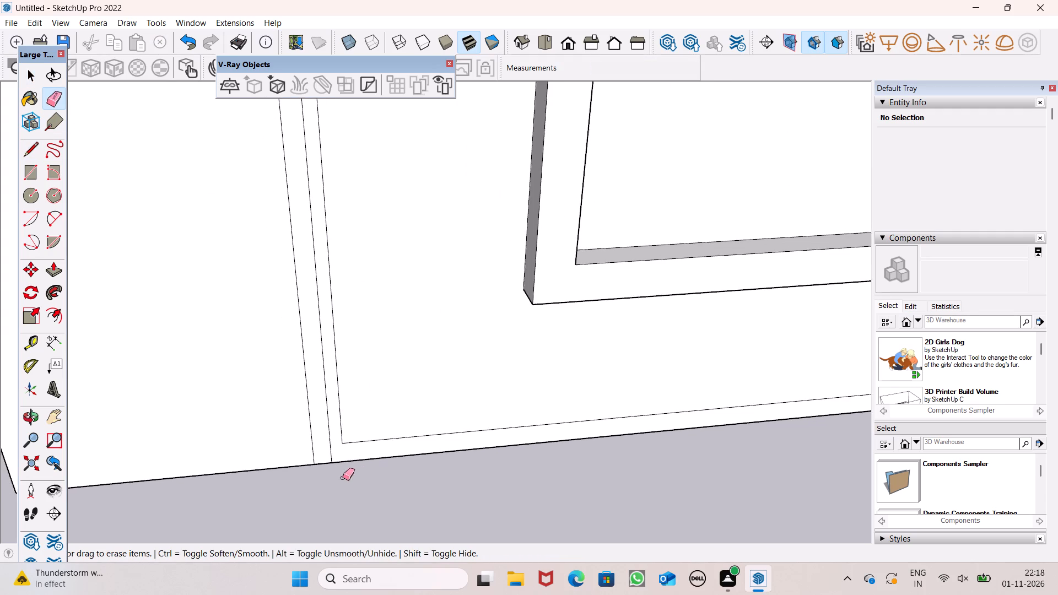
scroll(348, 482, down, 6)
scroll(341, 425, down, 13)
middle_drag(420, 485, 425, 506)
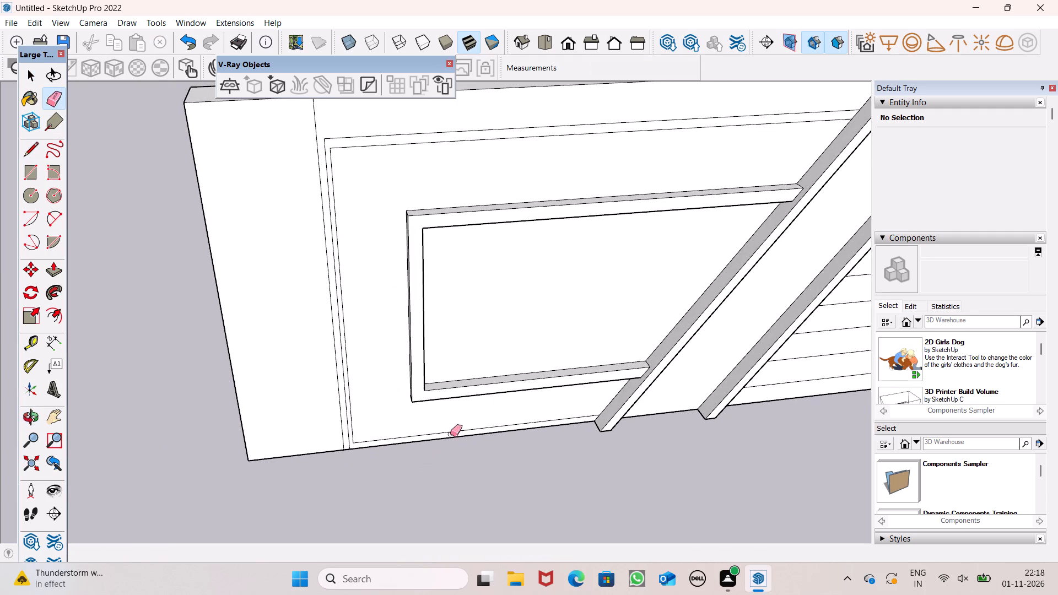
key(space)
Pull the narrow strip around the outer outline beside the slanted band outward 9/16".
click(52, 274)
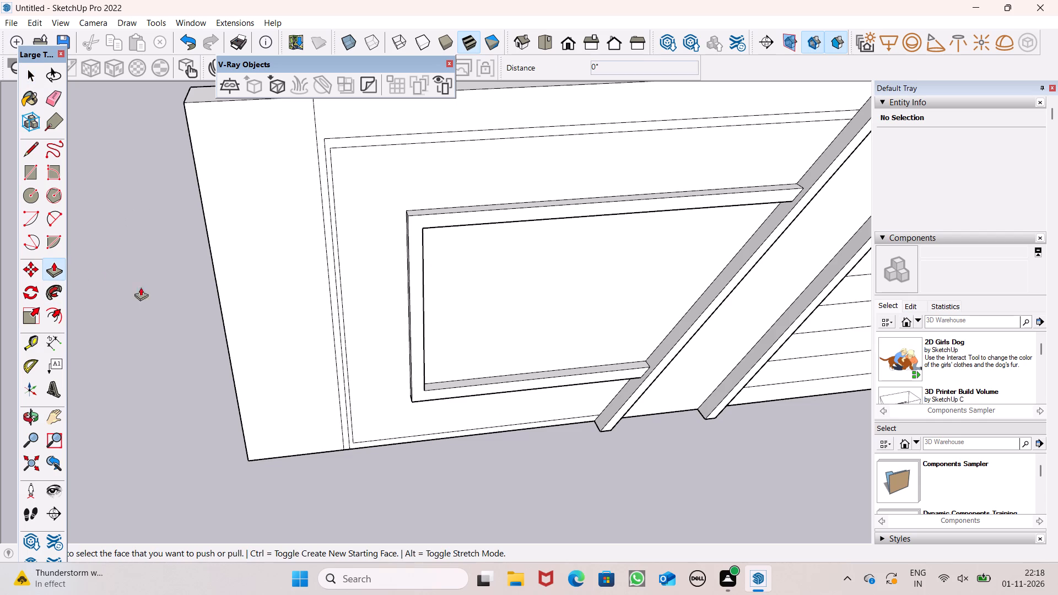
scroll(419, 478, up, 5)
click(337, 431)
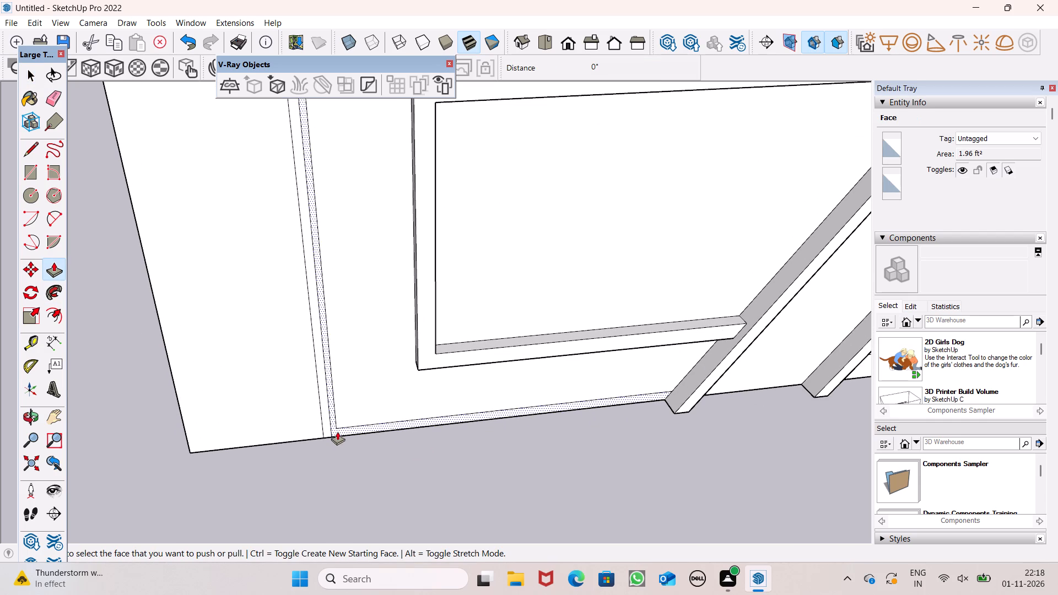
scroll(334, 436, down, 5)
middle_drag(489, 477, 463, 447)
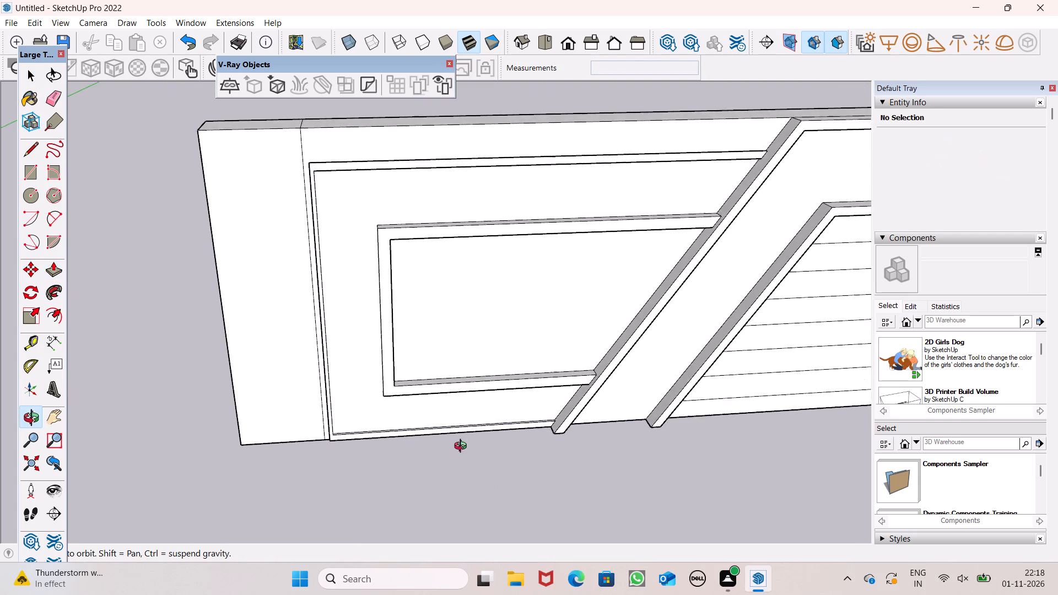
middle_drag(463, 447, 487, 464)
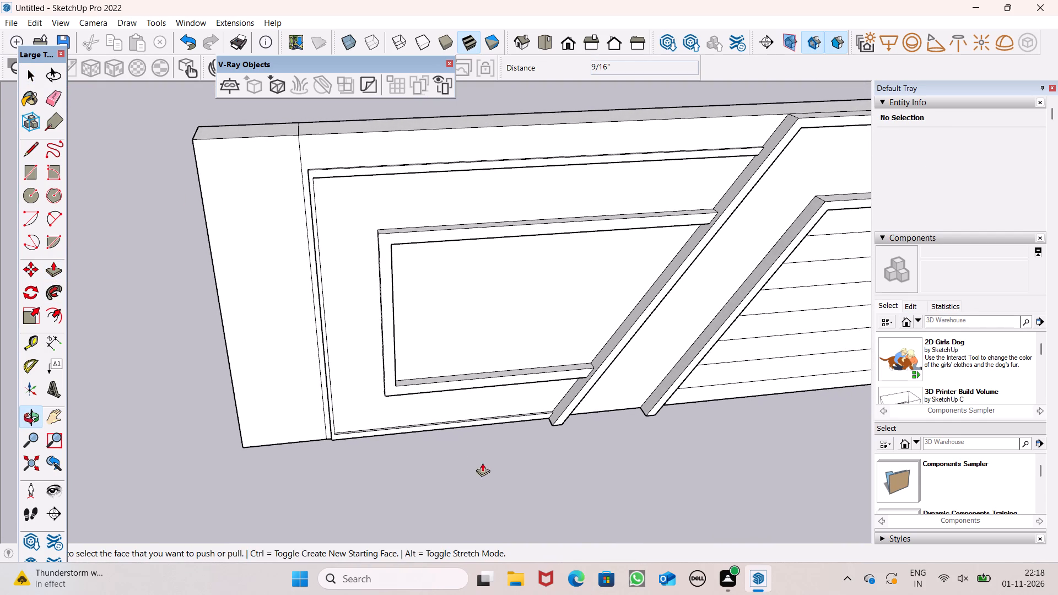
key(space)
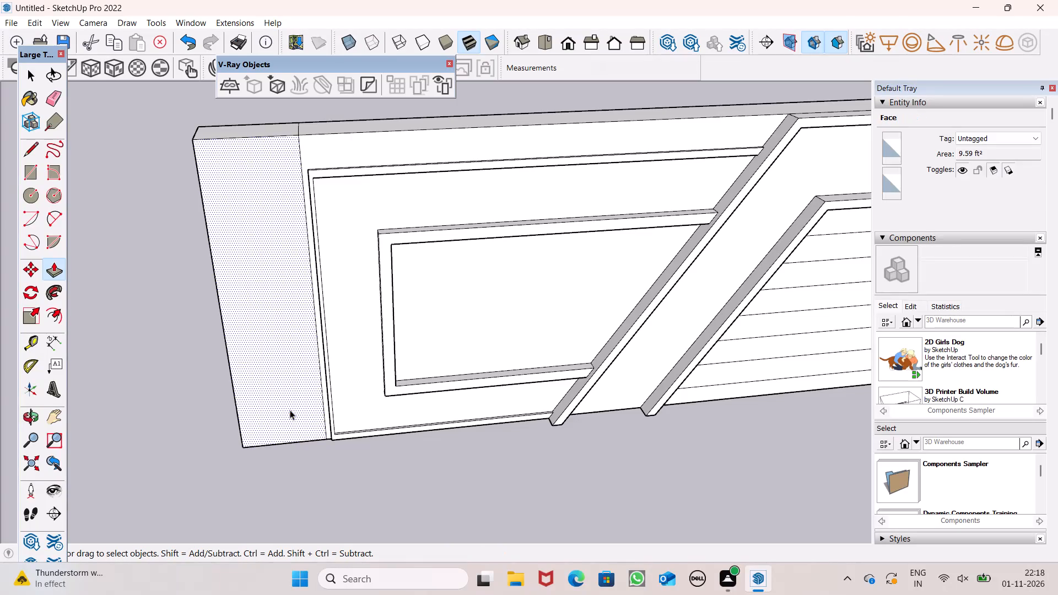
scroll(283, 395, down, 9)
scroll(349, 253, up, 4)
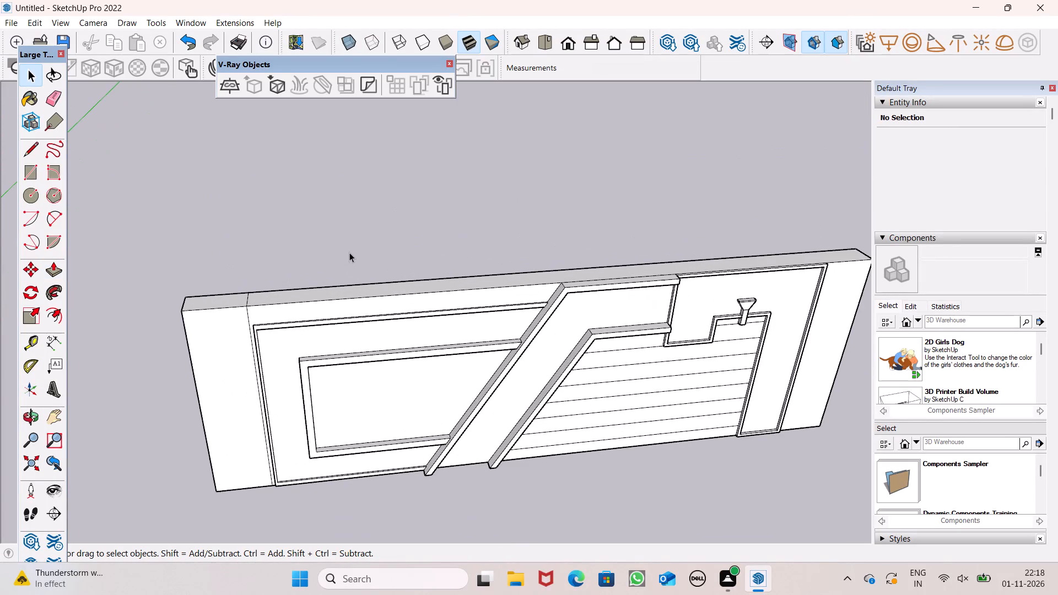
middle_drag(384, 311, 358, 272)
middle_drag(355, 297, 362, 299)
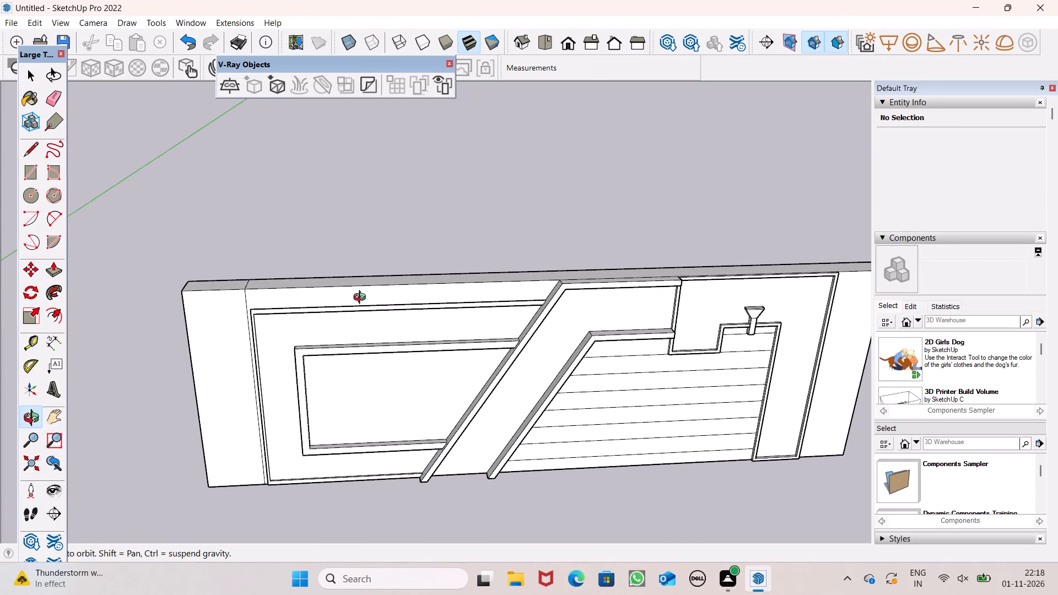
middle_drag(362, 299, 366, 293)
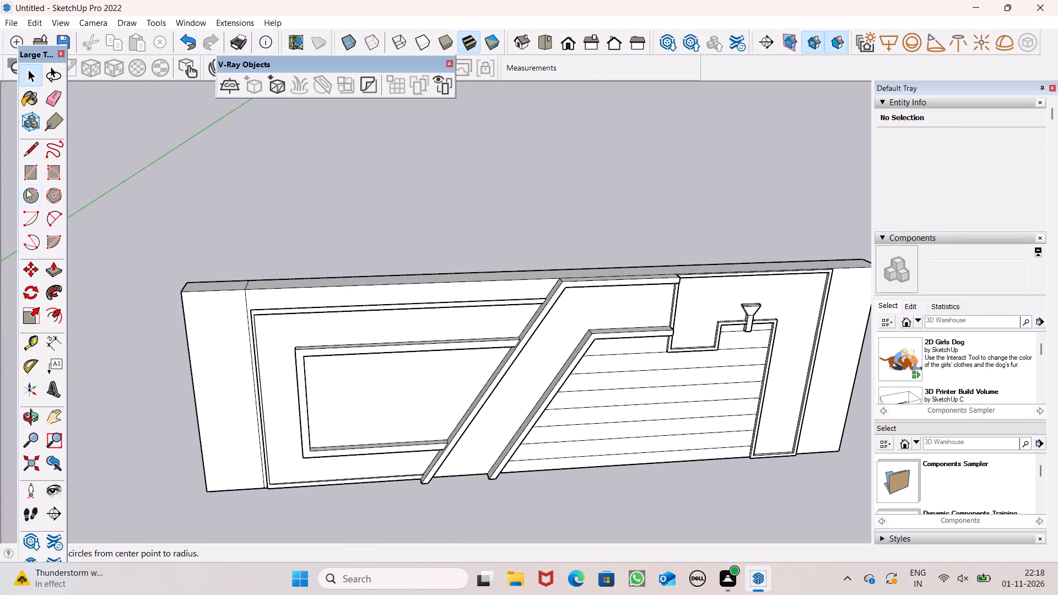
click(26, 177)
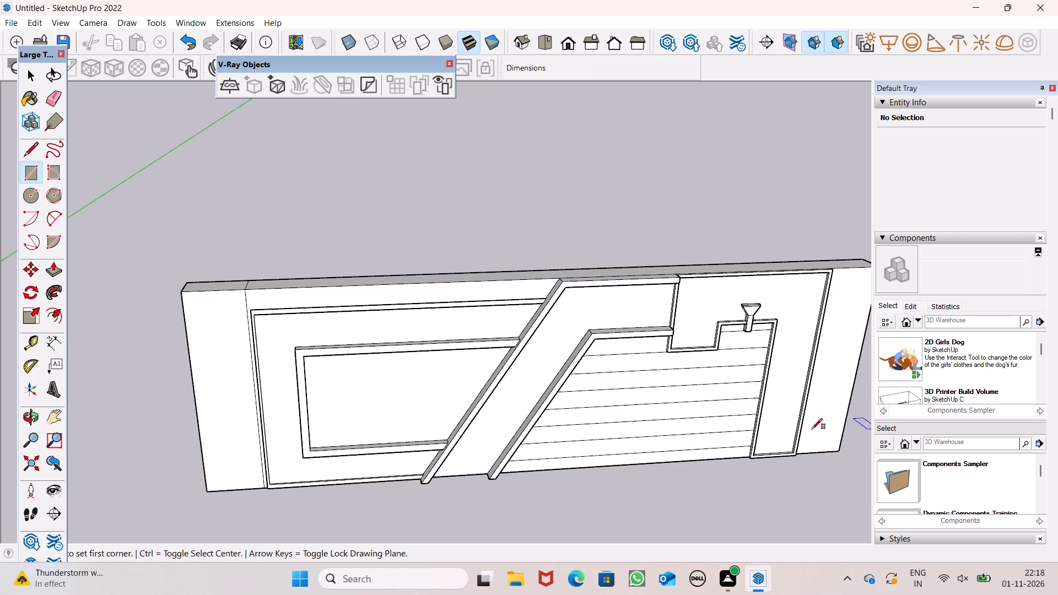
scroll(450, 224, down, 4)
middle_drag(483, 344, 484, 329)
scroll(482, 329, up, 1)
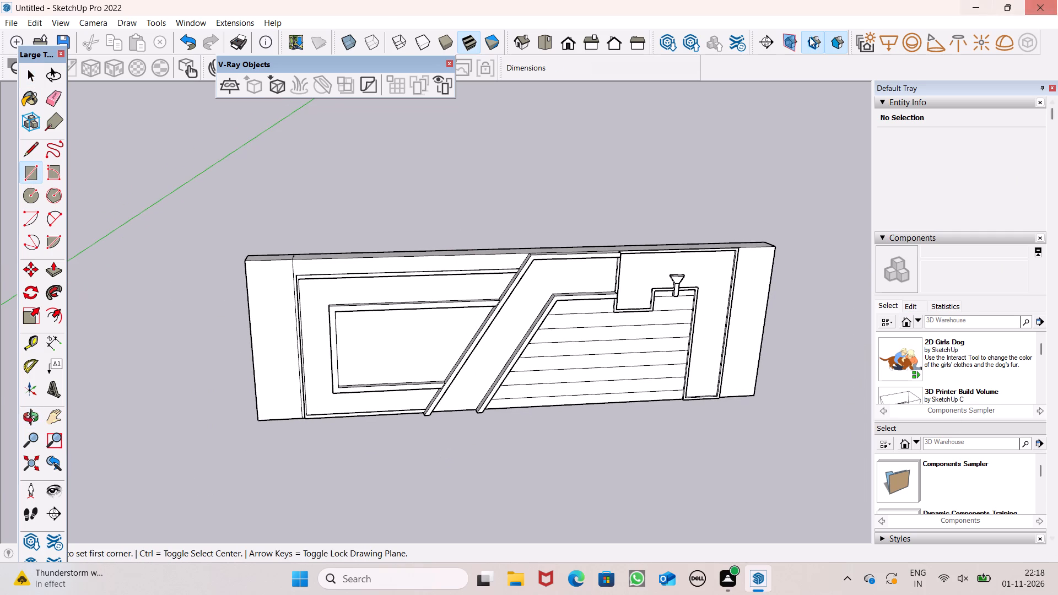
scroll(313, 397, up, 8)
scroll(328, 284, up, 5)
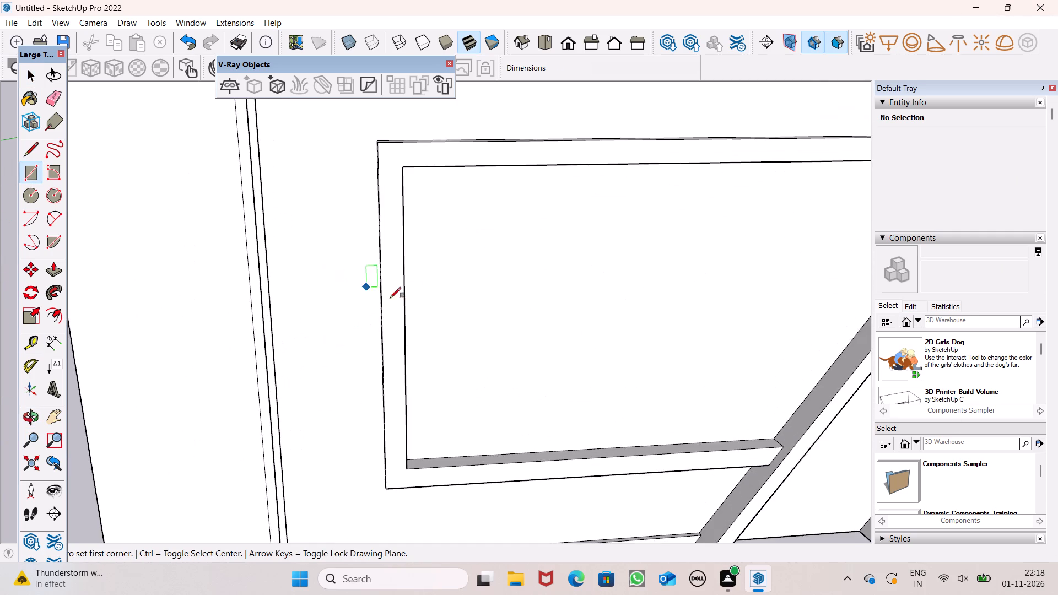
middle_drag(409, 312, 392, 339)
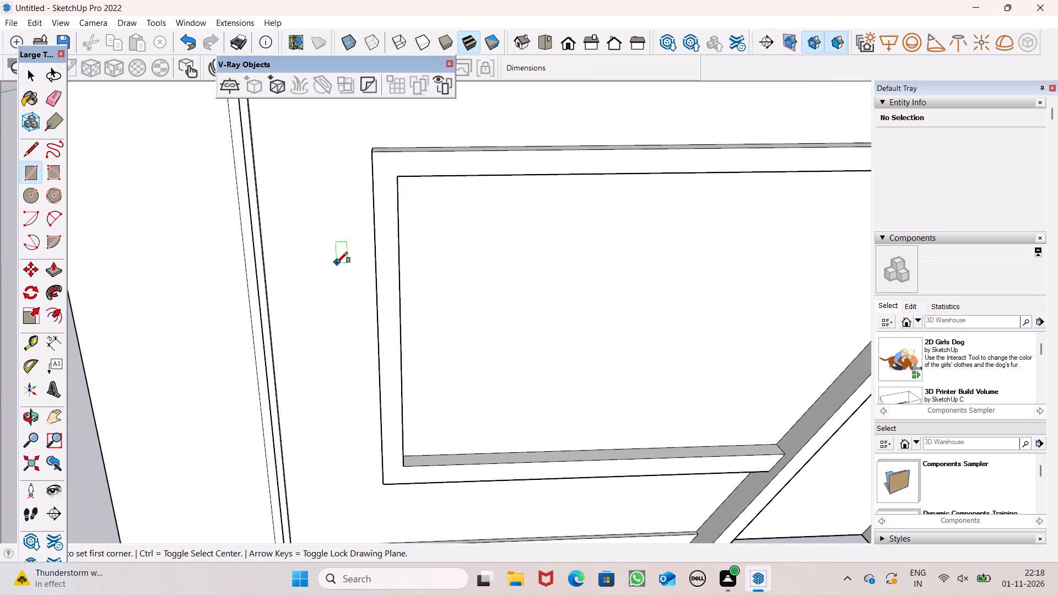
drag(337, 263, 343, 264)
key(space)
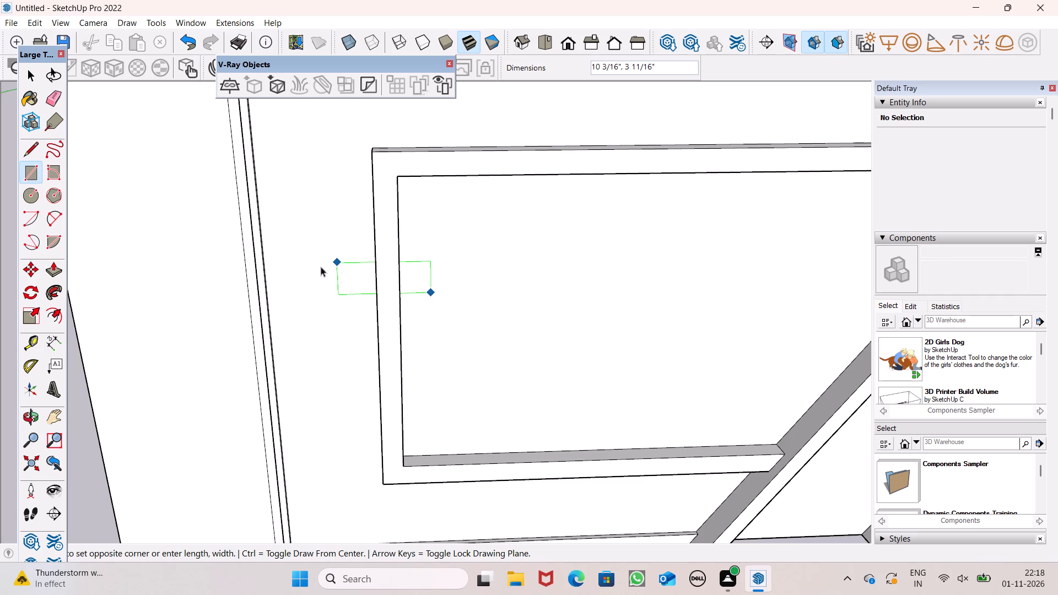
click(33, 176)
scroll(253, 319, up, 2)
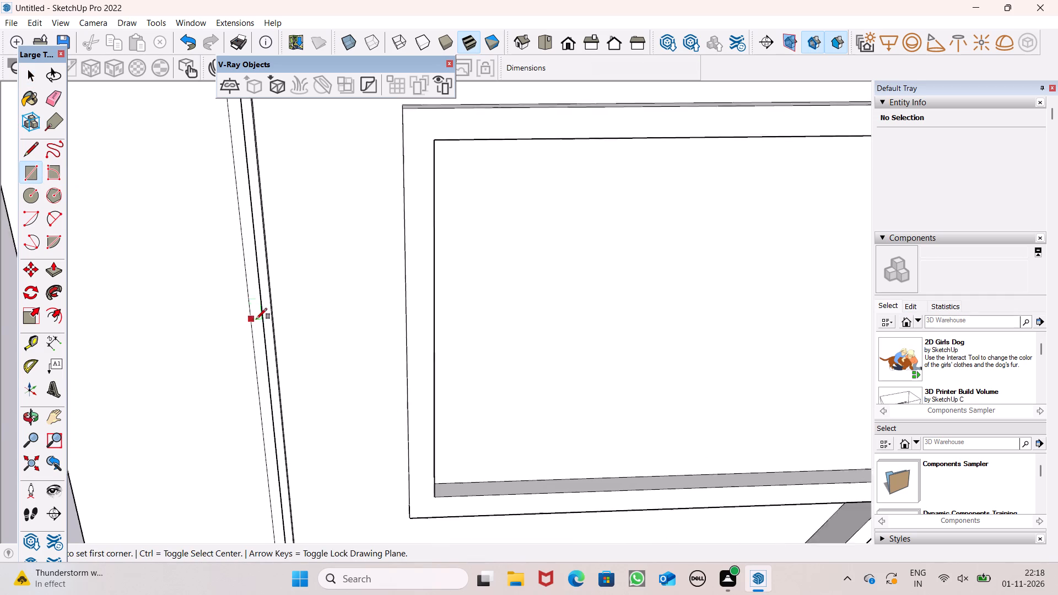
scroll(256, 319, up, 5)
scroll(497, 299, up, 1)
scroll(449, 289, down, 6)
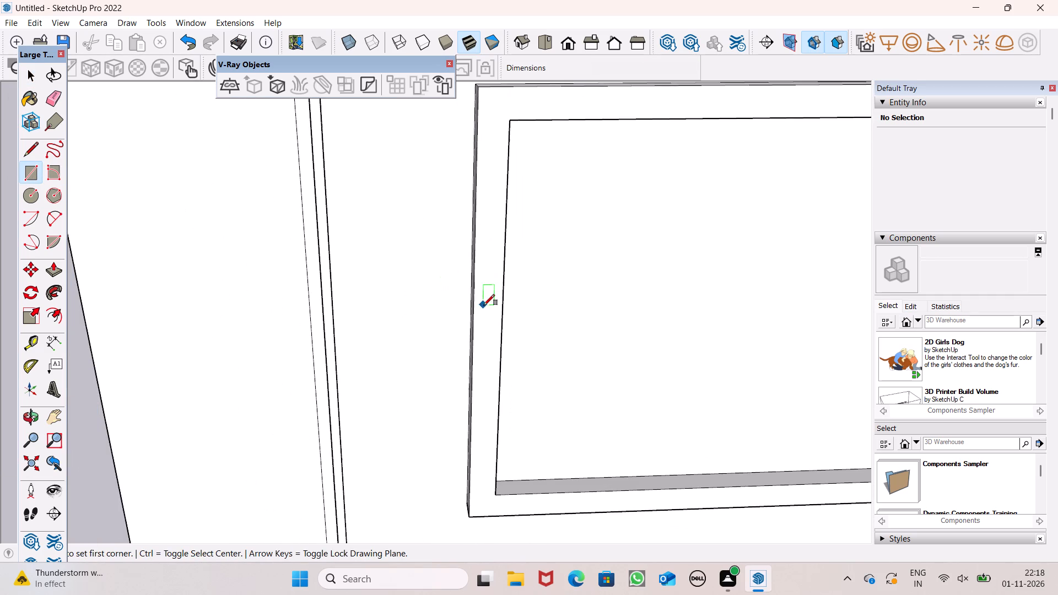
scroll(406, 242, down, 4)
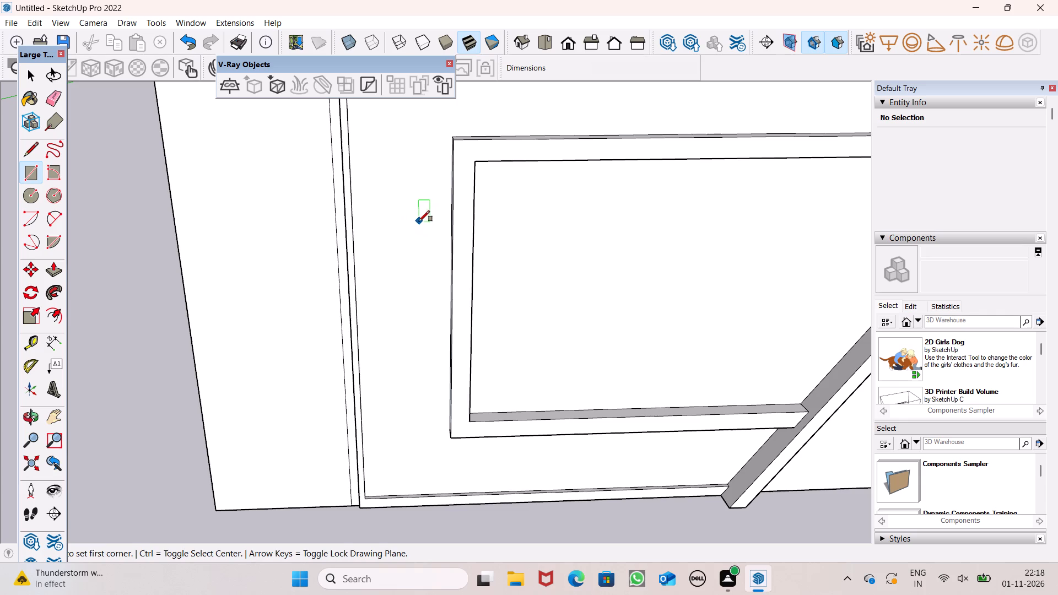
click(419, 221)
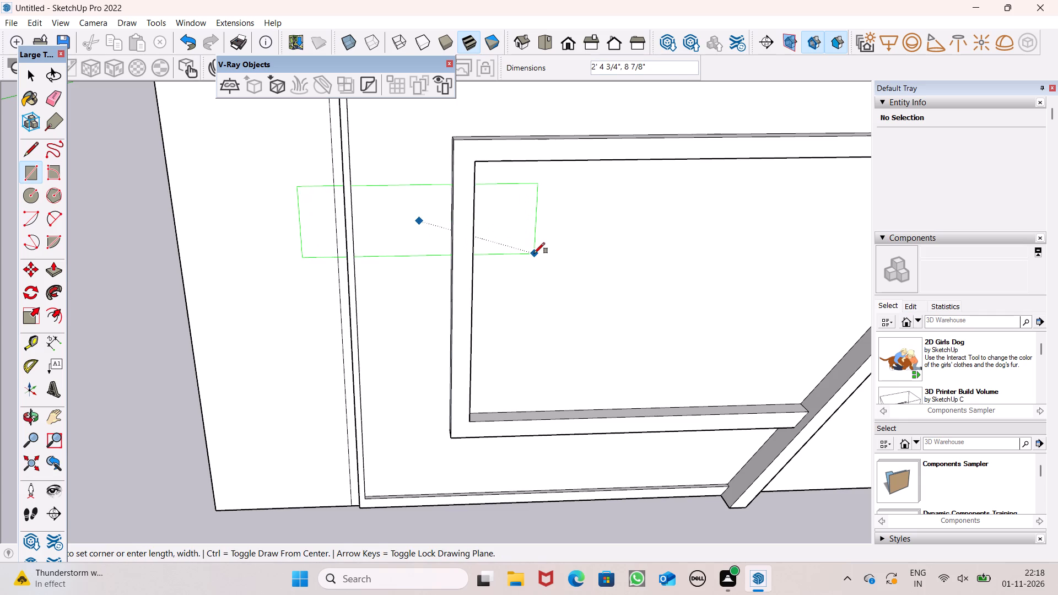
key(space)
Draw a rectangle about 1' 7 1/4" by 4" crossing the upper half of the inner raised frame's outer upright.
click(36, 178)
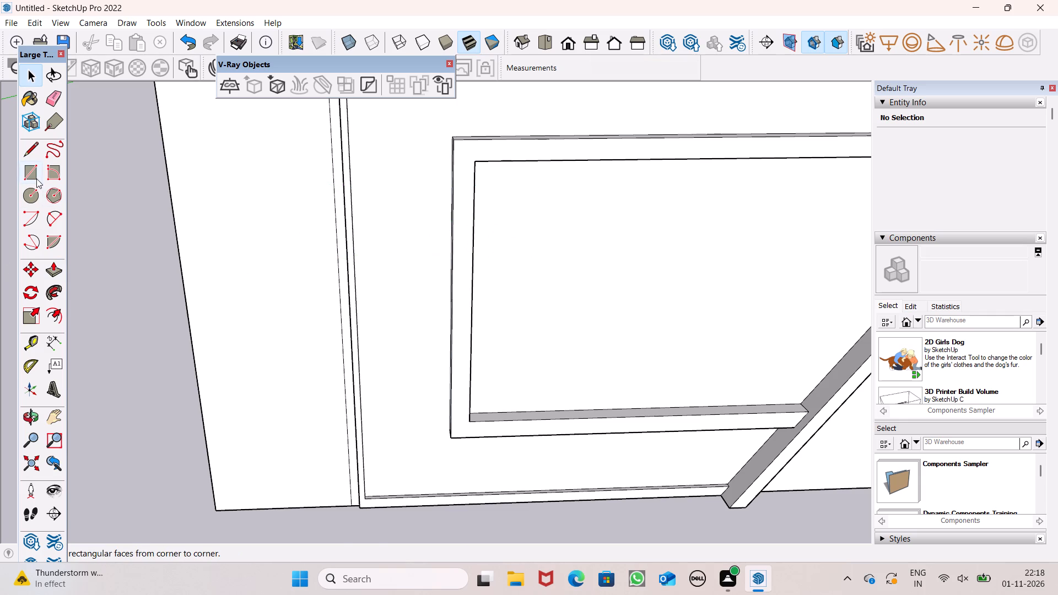
click(420, 219)
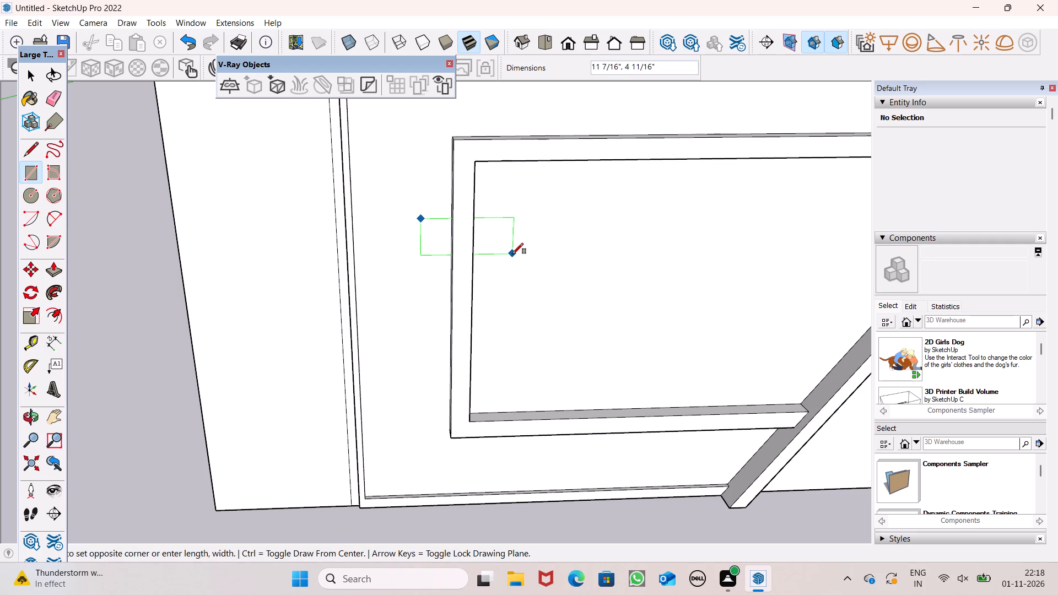
click(575, 247)
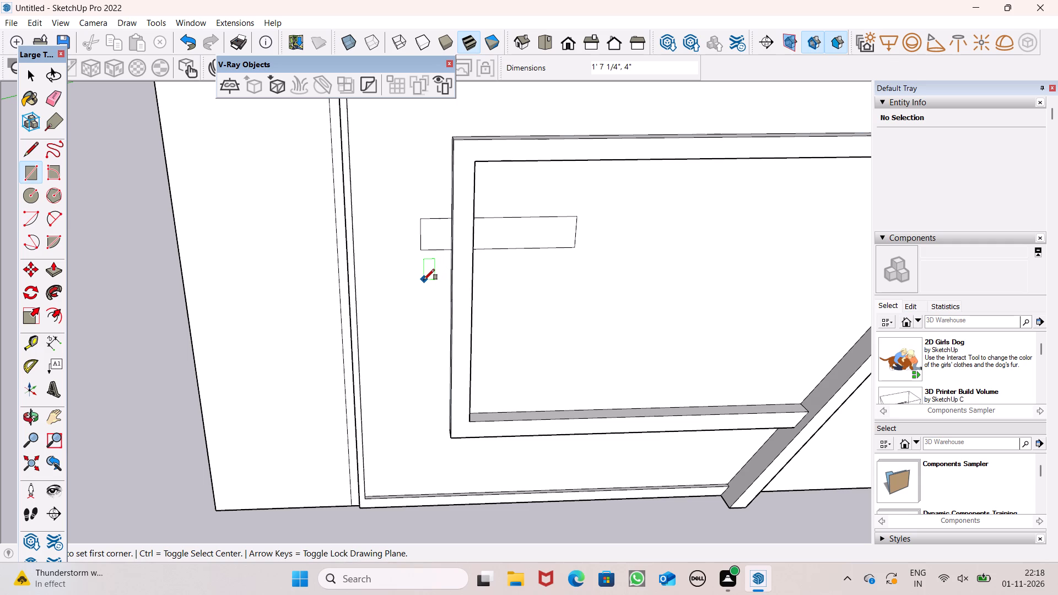
Draw a second, shorter rectangle about 1' 1" by 4 3/8" just below the first, crossing the same frame upright.
click(424, 280)
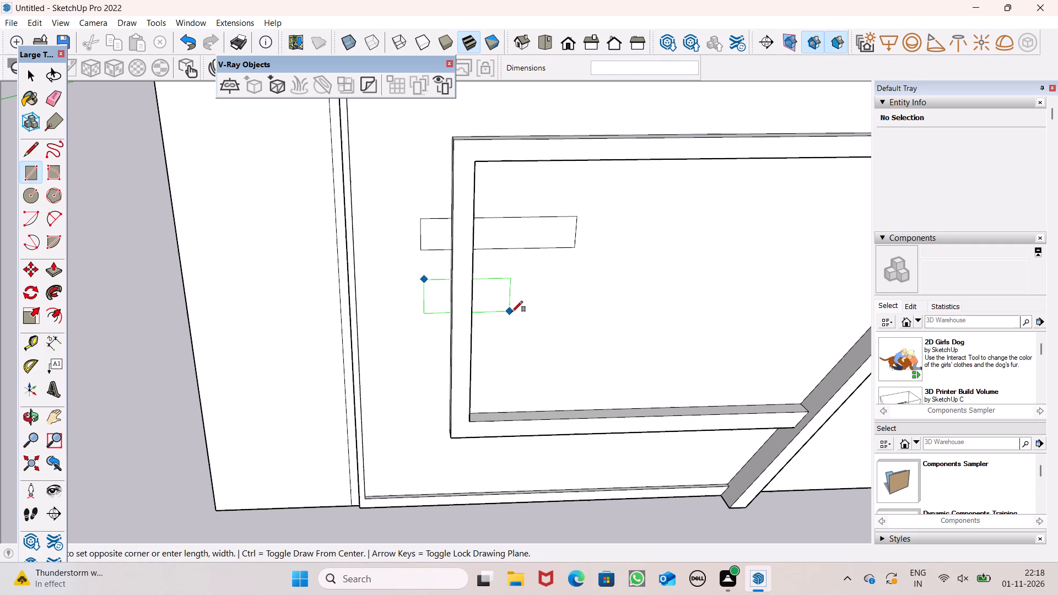
click(525, 310)
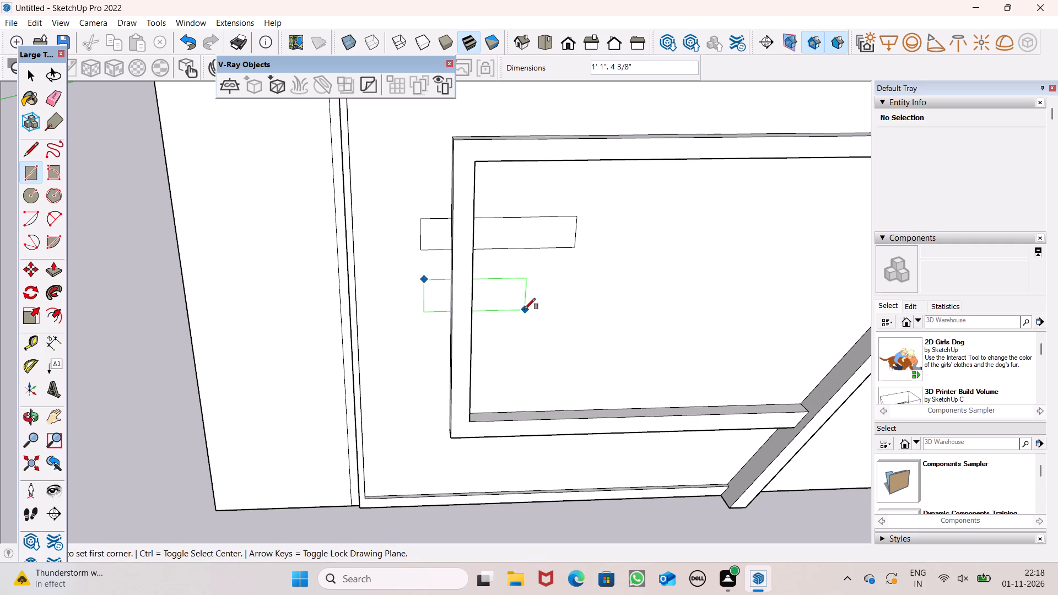
key(space)
Pull the upper rectangle's two parts, outside and inside the frame upright, outward as blocks, with the inner one projecting past the frame.
scroll(414, 288, down, 2)
middle_drag(451, 324, 471, 360)
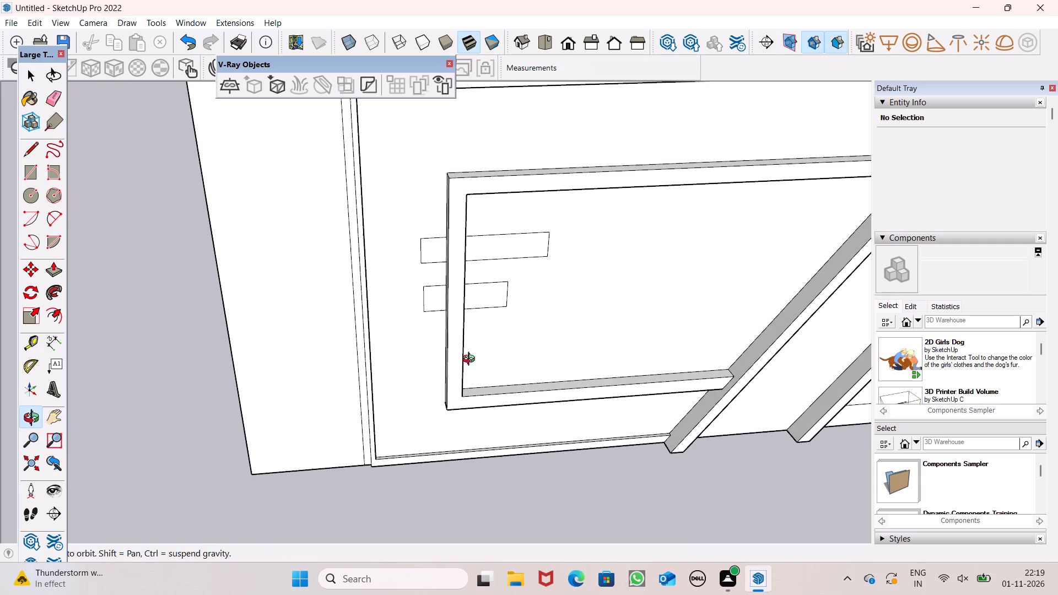
middle_drag(471, 360, 477, 353)
scroll(441, 267, up, 2)
click(52, 267)
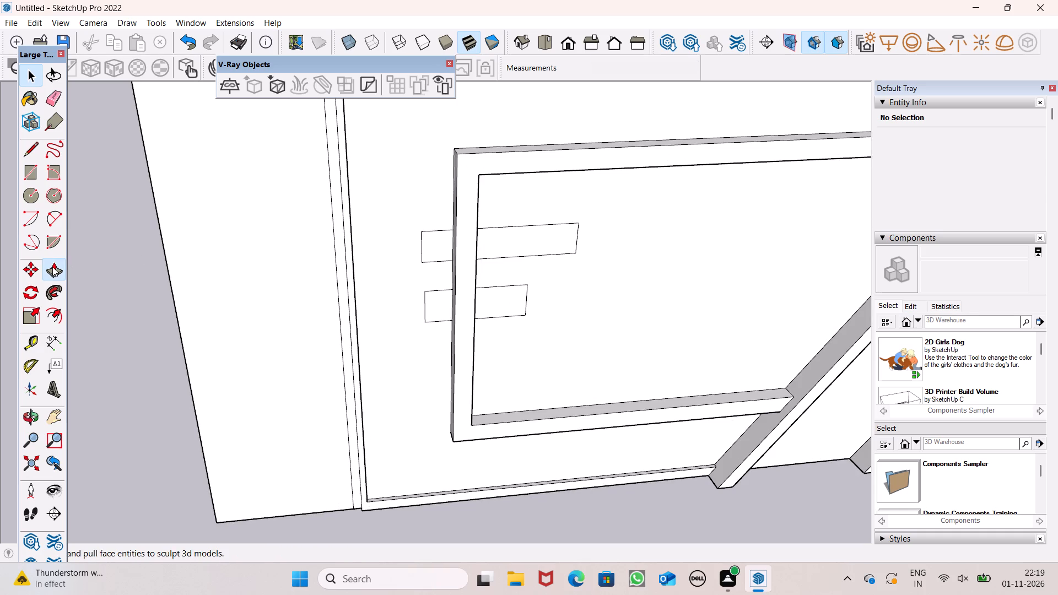
middle_drag(494, 325, 504, 356)
scroll(482, 274, up, 6)
drag(414, 255, 434, 282)
middle_drag(485, 292, 278, 310)
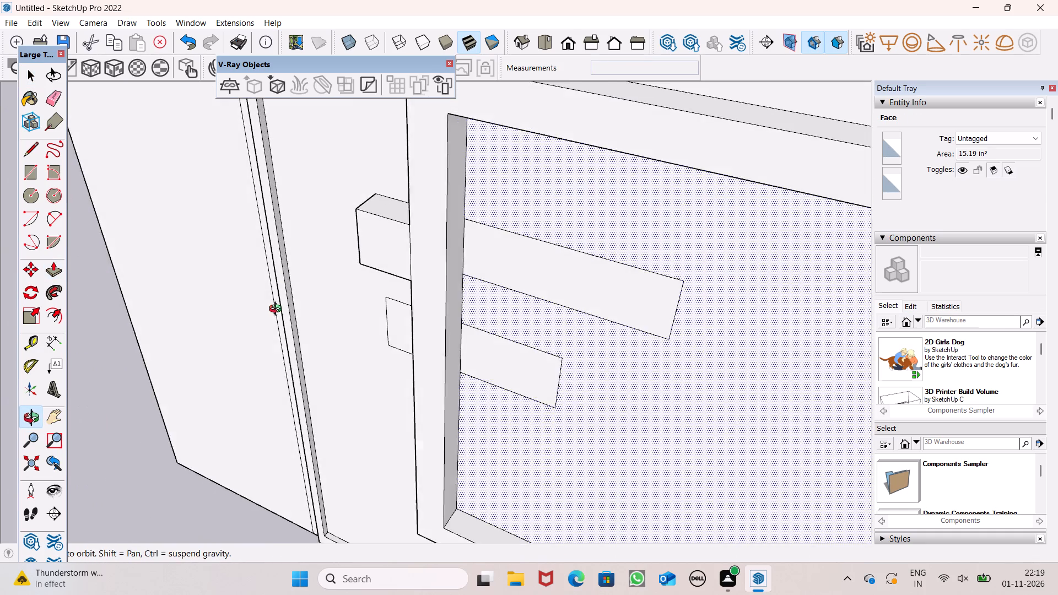
middle_drag(278, 310, 278, 309)
scroll(458, 271, up, 4)
drag(493, 263, 445, 286)
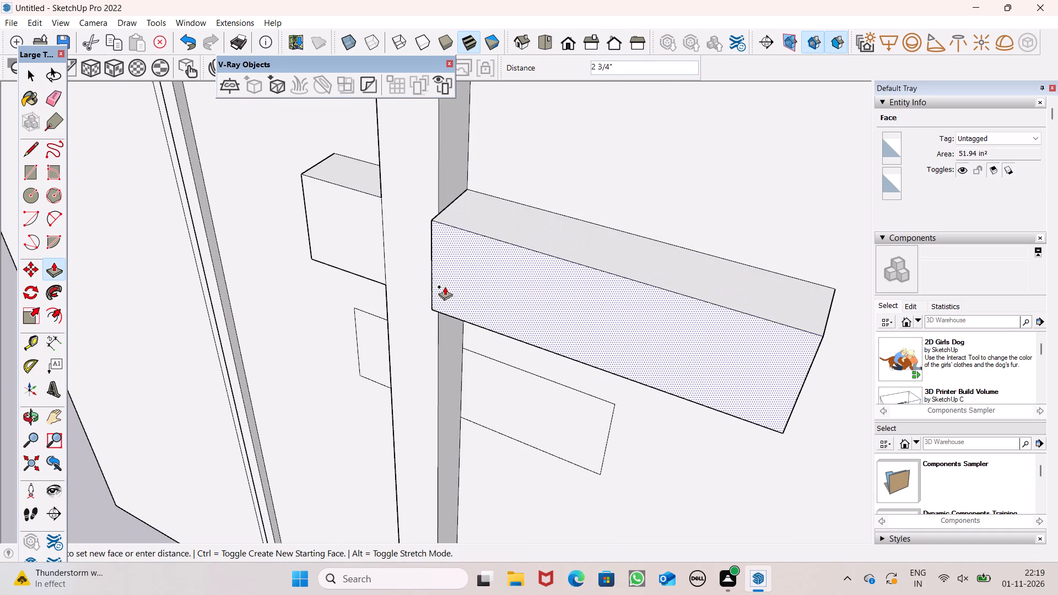
drag(445, 286, 436, 293)
Pull the upper outer block's front face out another 1 1/4", flush with the front of the inner block.
middle_drag(406, 295, 645, 286)
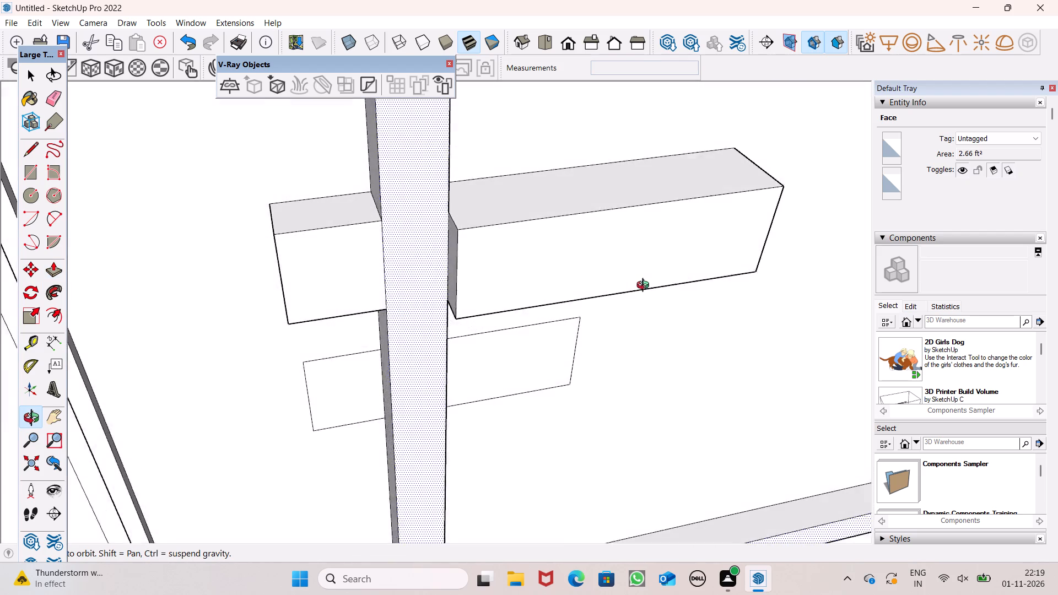
middle_drag(645, 286, 658, 280)
drag(365, 276, 452, 294)
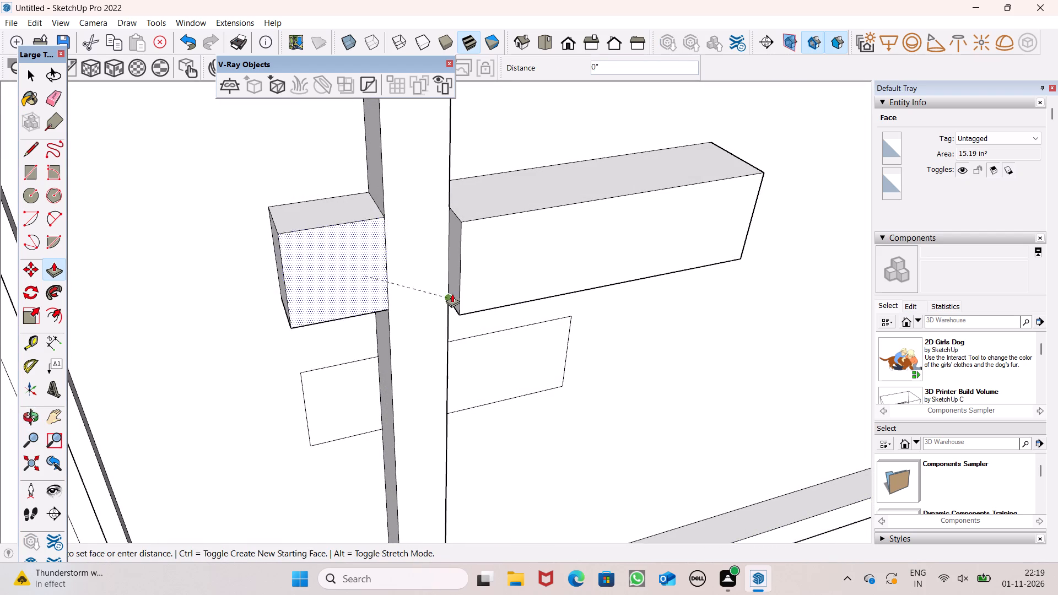
drag(452, 294, 456, 291)
Extend the upper outer block's side face about 2 1/2" across the frame upright to meet the inner block.
middle_drag(463, 305, 154, 329)
scroll(373, 263, up, 6)
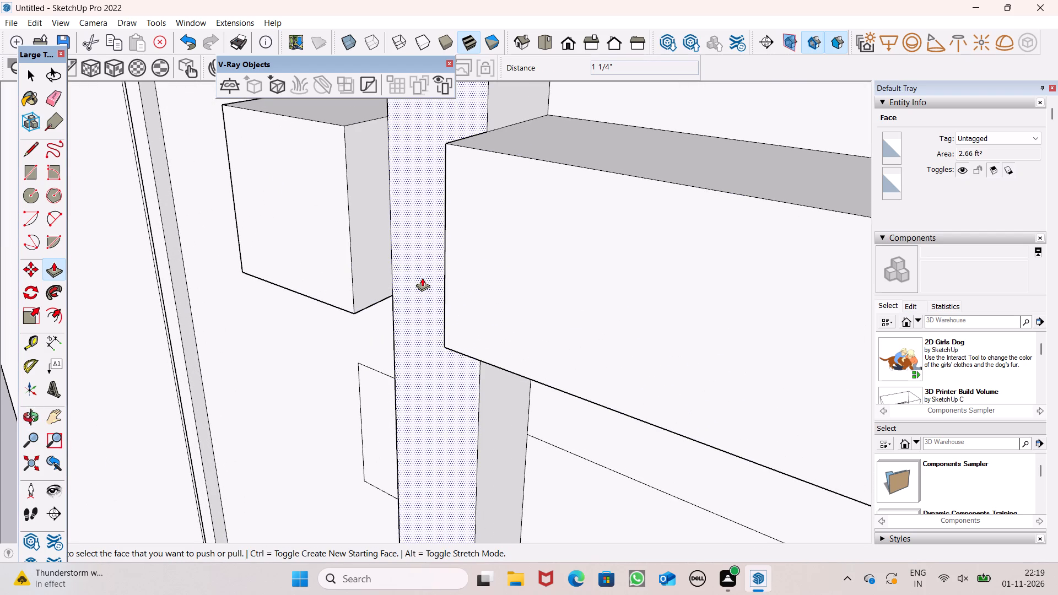
scroll(422, 278, down, 1)
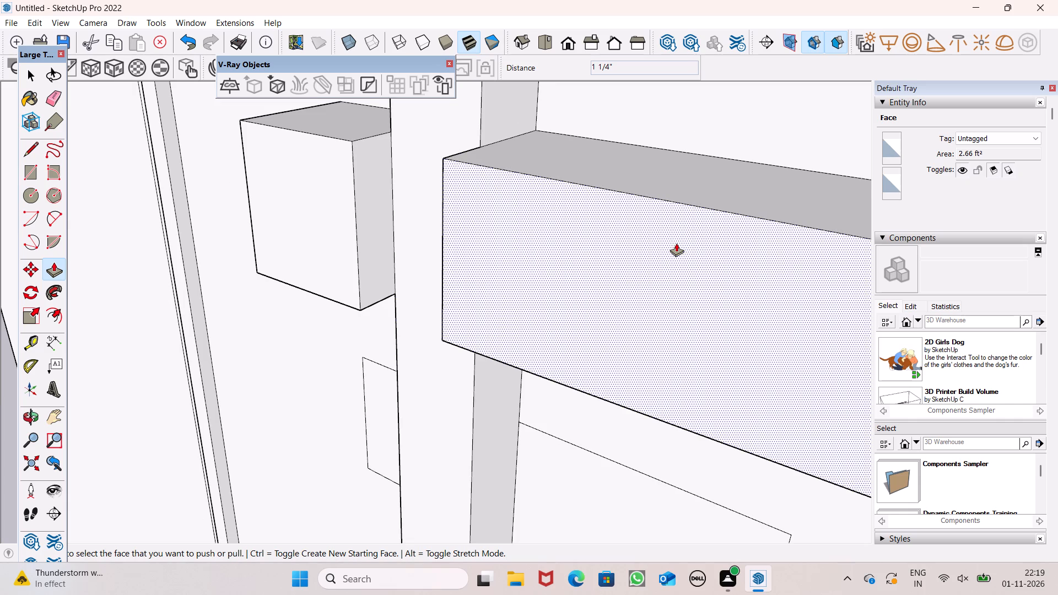
scroll(676, 243, down, 1)
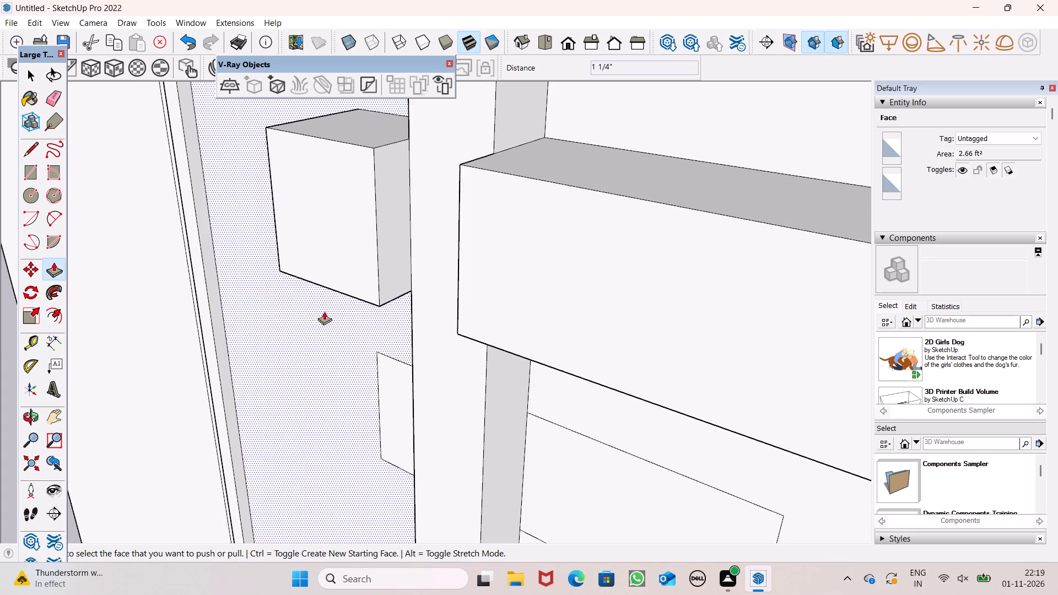
middle_drag(331, 312, 436, 352)
drag(403, 287, 489, 333)
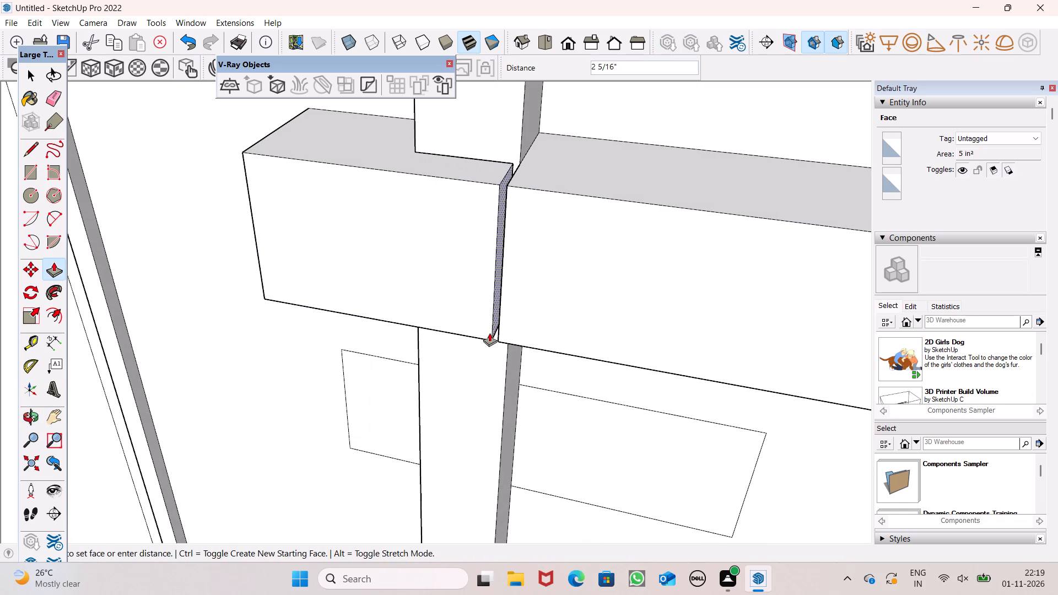
drag(489, 333, 502, 338)
Erase the seam lines between the joined upper blocks on the front, top and bottom faces.
scroll(408, 264, down, 4)
middle_drag(386, 300, 492, 245)
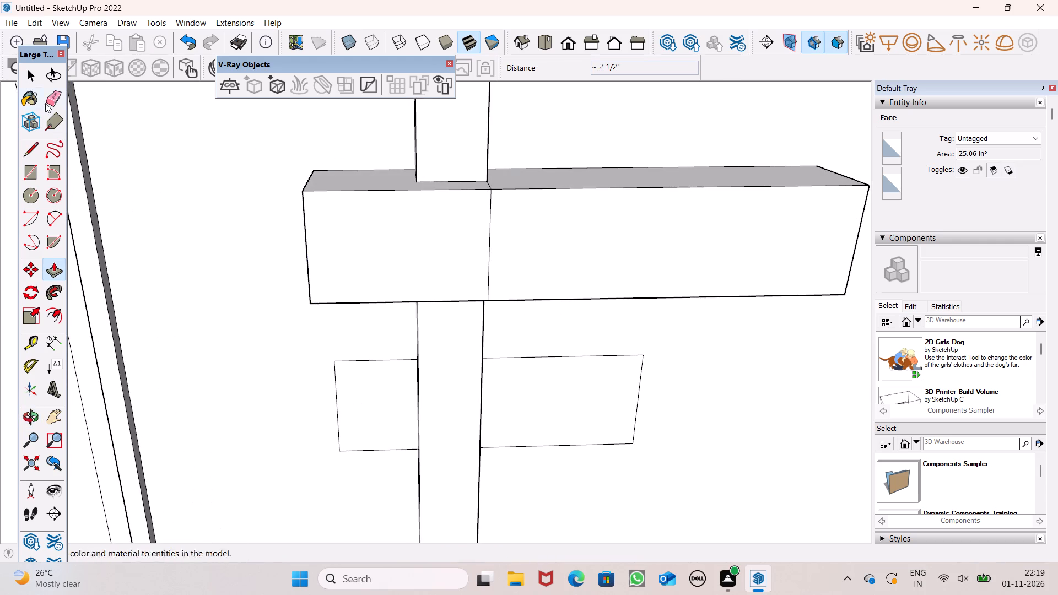
click(51, 91)
drag(489, 228, 494, 230)
middle_drag(488, 216, 488, 253)
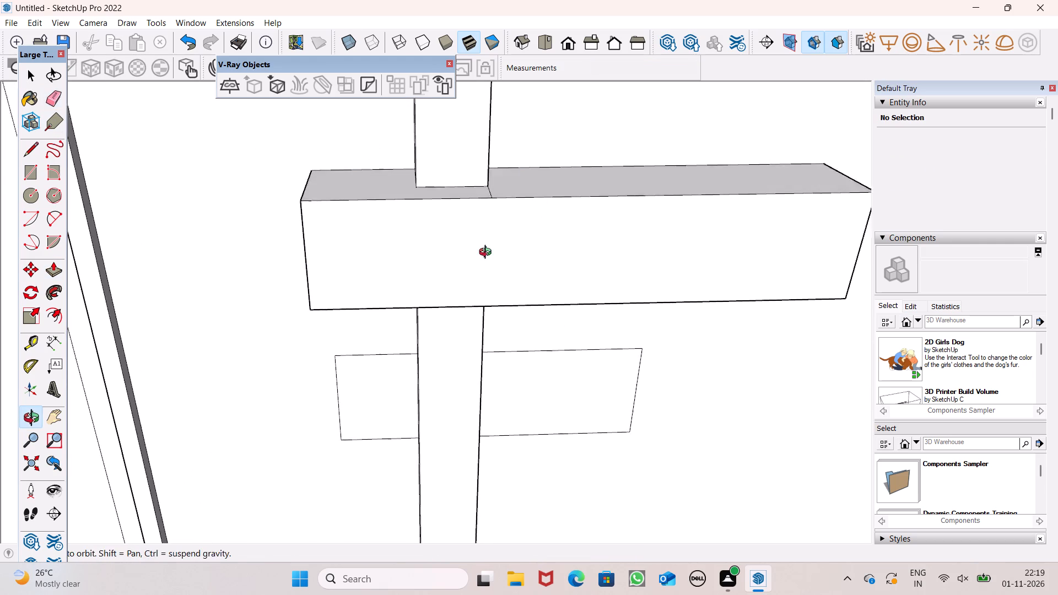
middle_drag(488, 253, 488, 253)
scroll(488, 255, up, 1)
drag(489, 191, 494, 190)
scroll(482, 187, down, 5)
middle_drag(499, 271, 479, 64)
scroll(479, 64, up, 1)
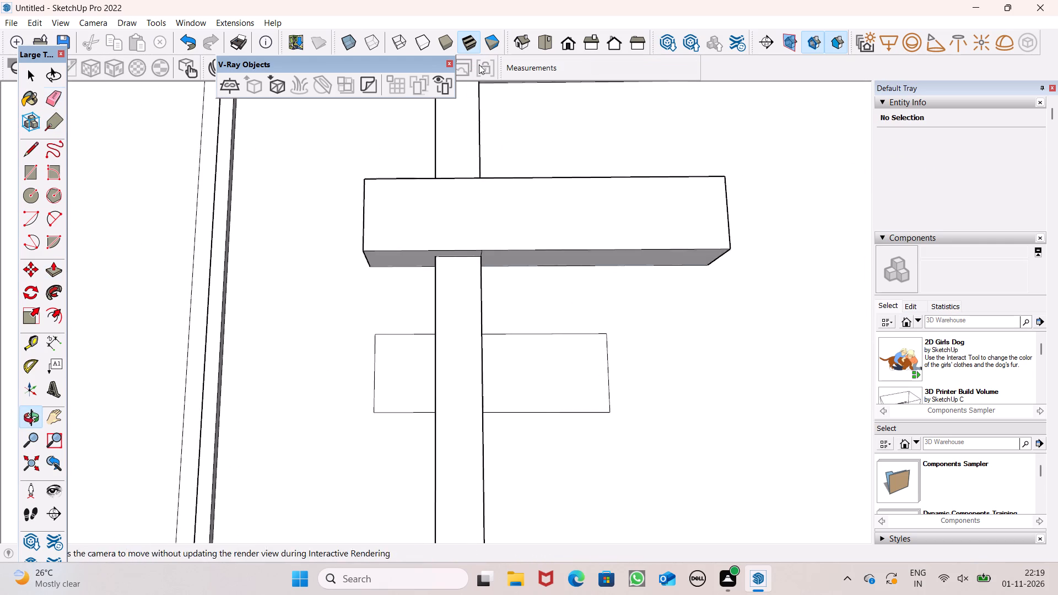
middle_drag(517, 215, 490, 80)
scroll(490, 80, up, 1)
click(471, 267)
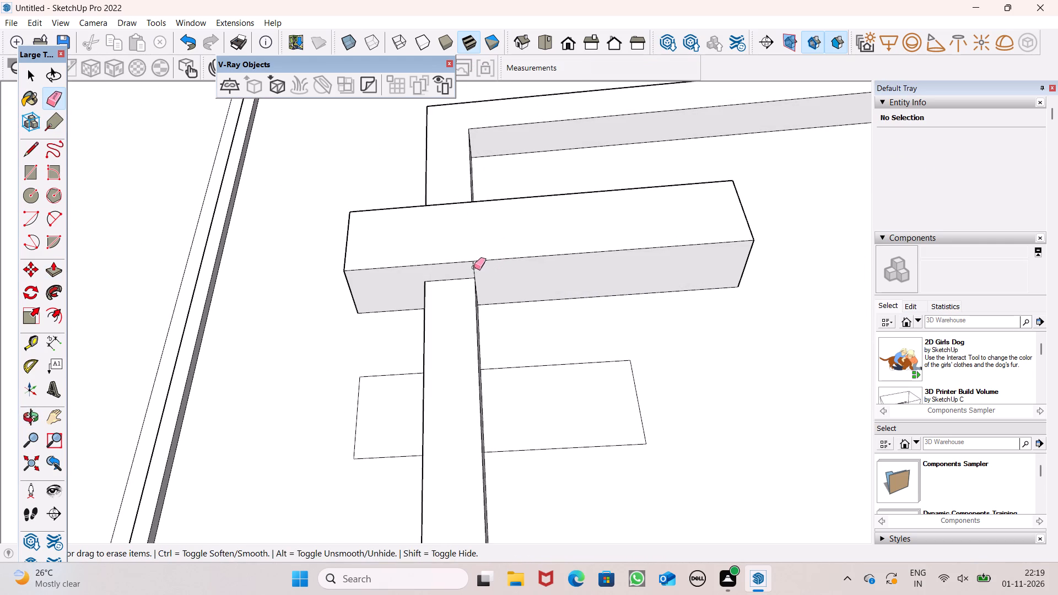
drag(479, 268, 471, 267)
scroll(463, 220, down, 6)
key(space)
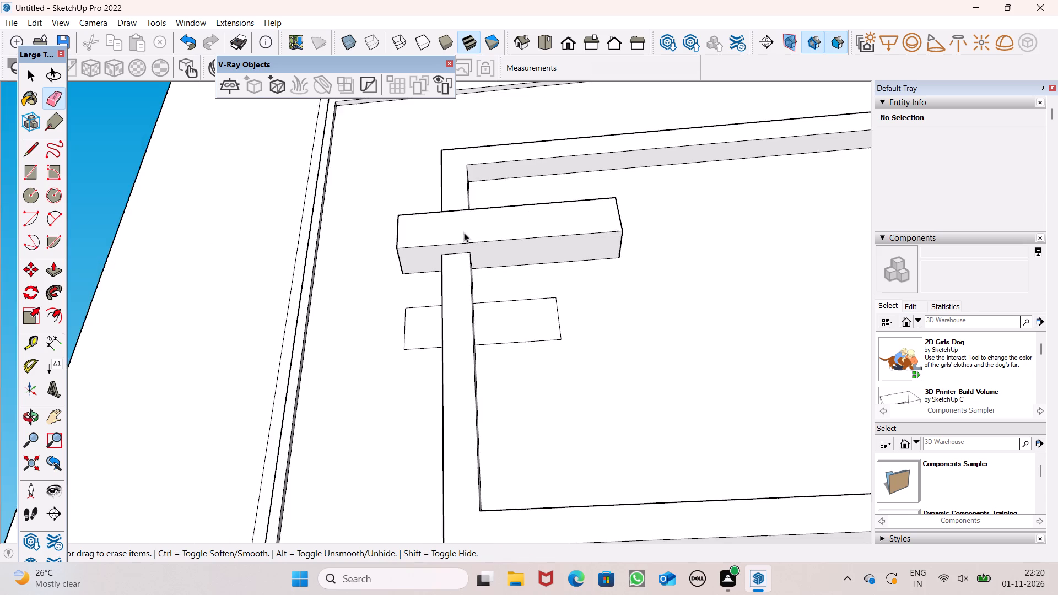
Pull the lower rectangle's two parts, outside and inside the frame upright, outward as blocks, with the inner one pulled 3 7/16".
middle_drag(469, 246, 568, 483)
scroll(415, 262, down, 4)
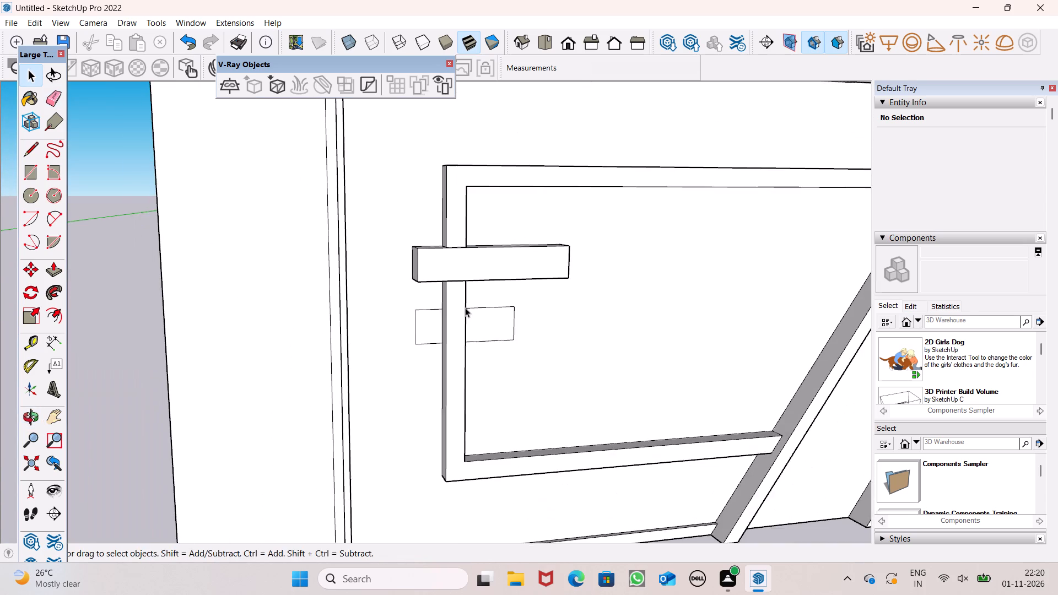
middle_drag(471, 311, 469, 418)
scroll(465, 408, up, 1)
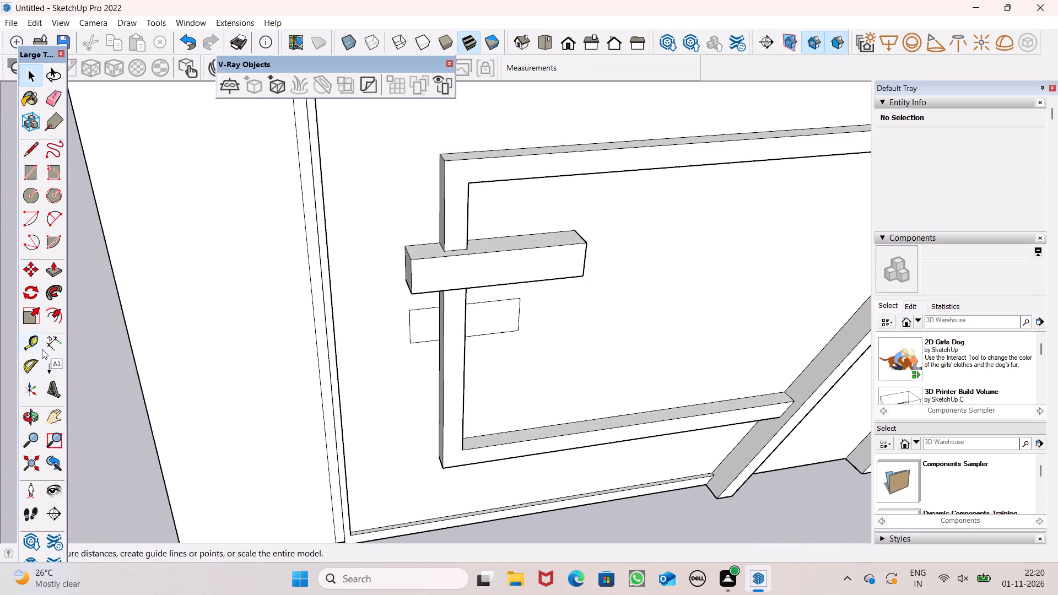
click(51, 270)
scroll(380, 302, up, 6)
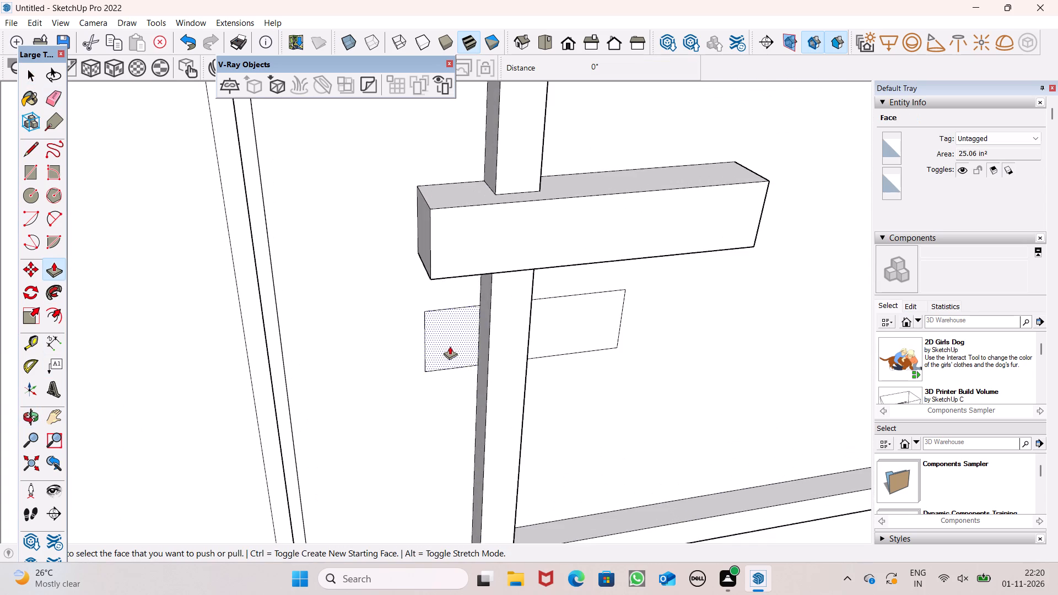
drag(447, 345, 509, 298)
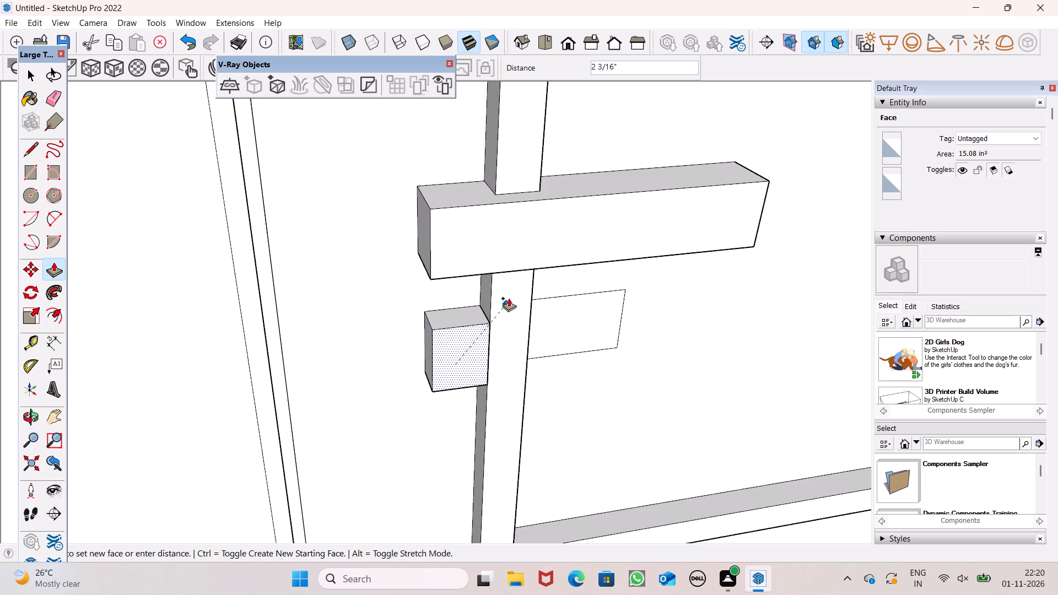
drag(509, 298, 509, 274)
middle_drag(568, 345, 466, 356)
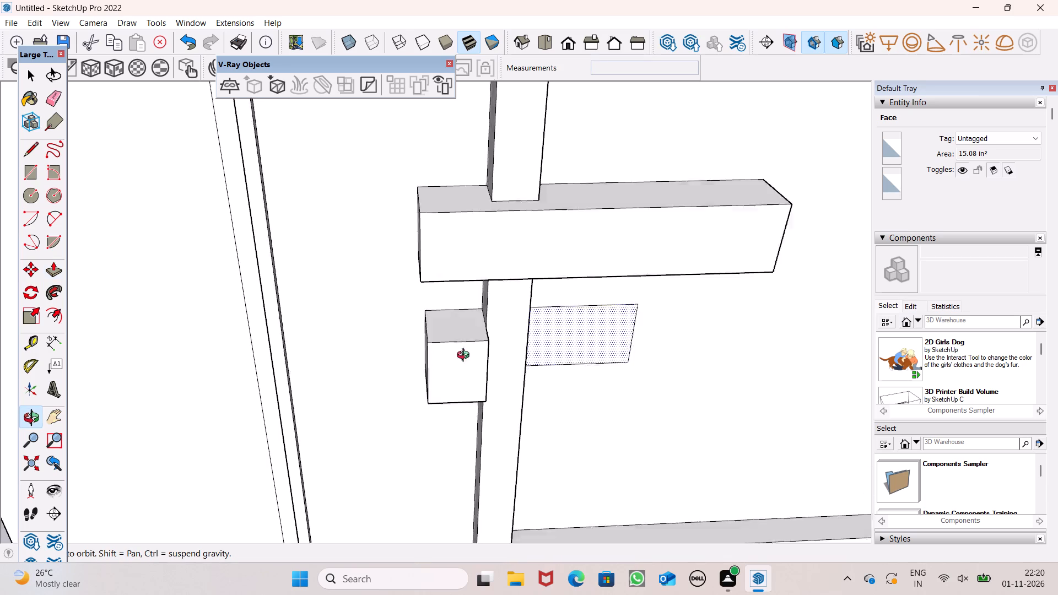
middle_drag(466, 356, 357, 364)
drag(558, 359, 473, 359)
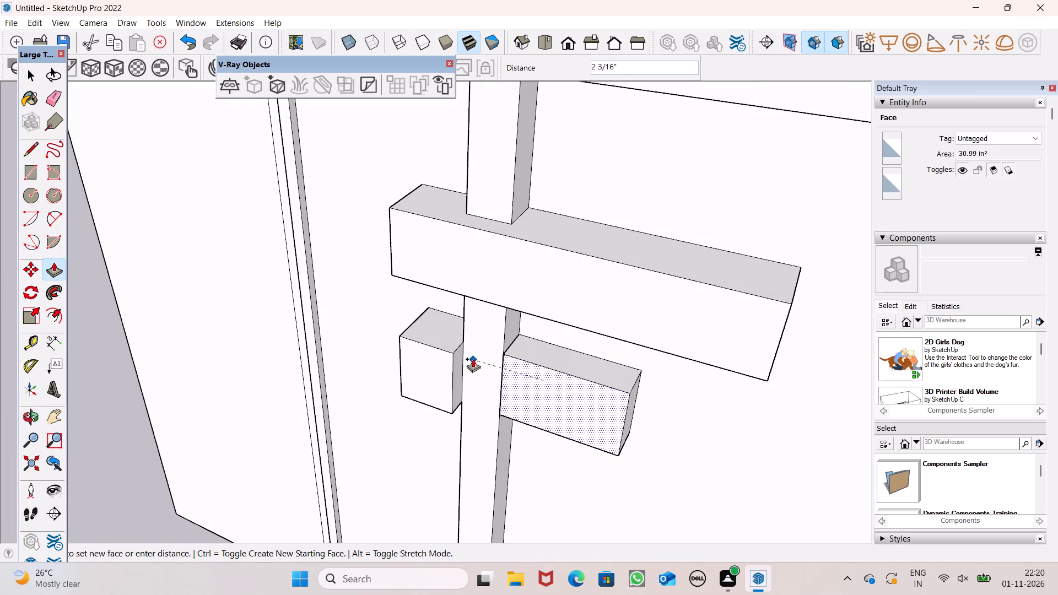
drag(473, 359, 451, 352)
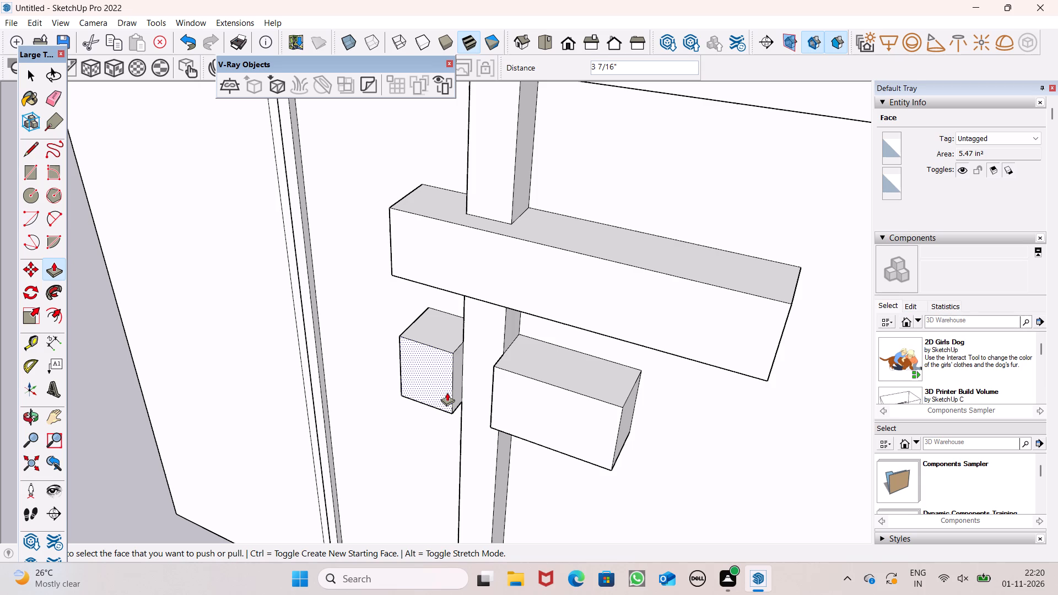
Extend the lower outer block's side face about 2 1/2" across the frame upright to meet the inner block.
drag(457, 387, 488, 381)
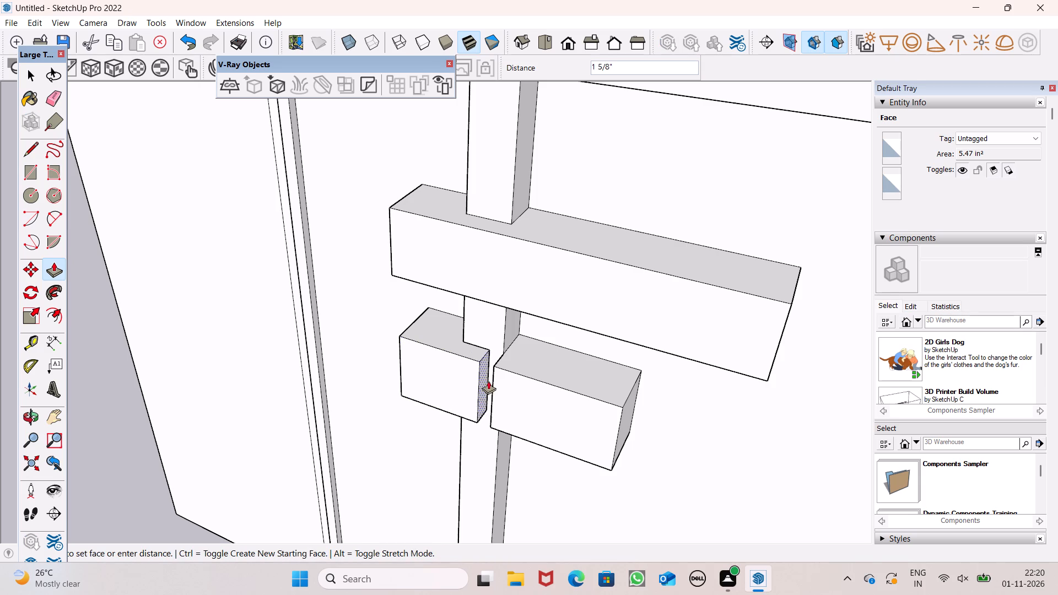
drag(488, 381, 492, 364)
scroll(409, 290, down, 3)
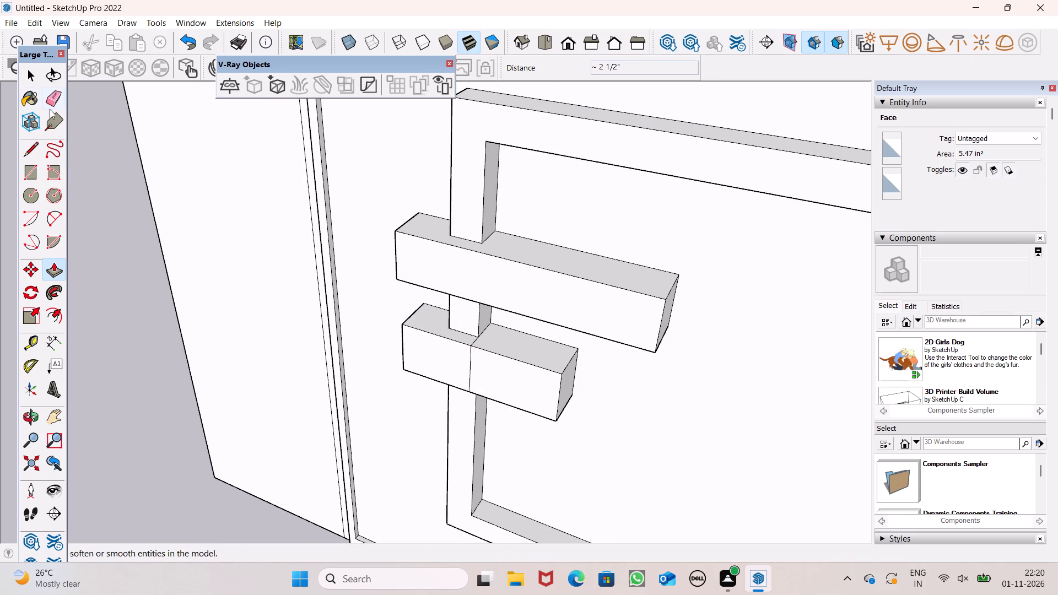
Erase the seam lines between the joined lower blocks on the top, front and bottom faces.
click(61, 95)
scroll(354, 301, up, 5)
drag(557, 360, 560, 364)
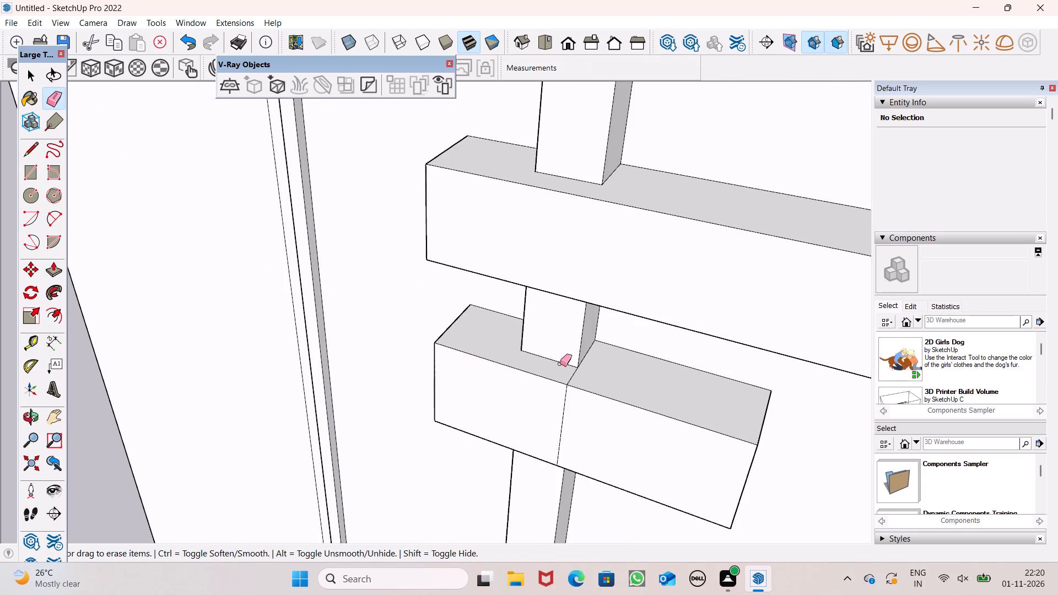
drag(560, 364, 565, 368)
key(ctrl+z)
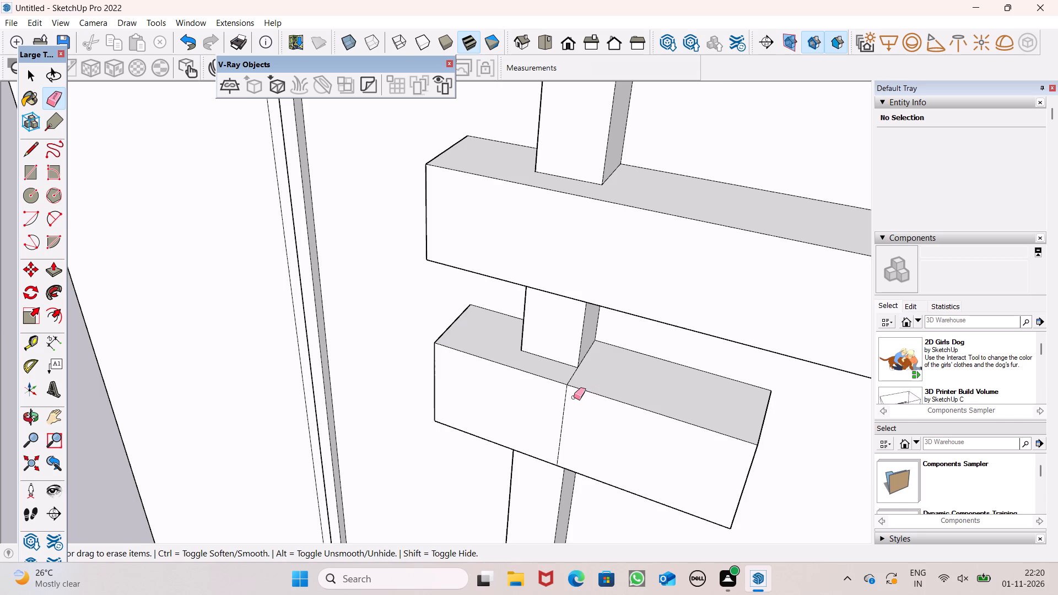
scroll(574, 397, up, 5)
drag(555, 416, 542, 424)
drag(565, 368, 577, 368)
drag(566, 411, 568, 413)
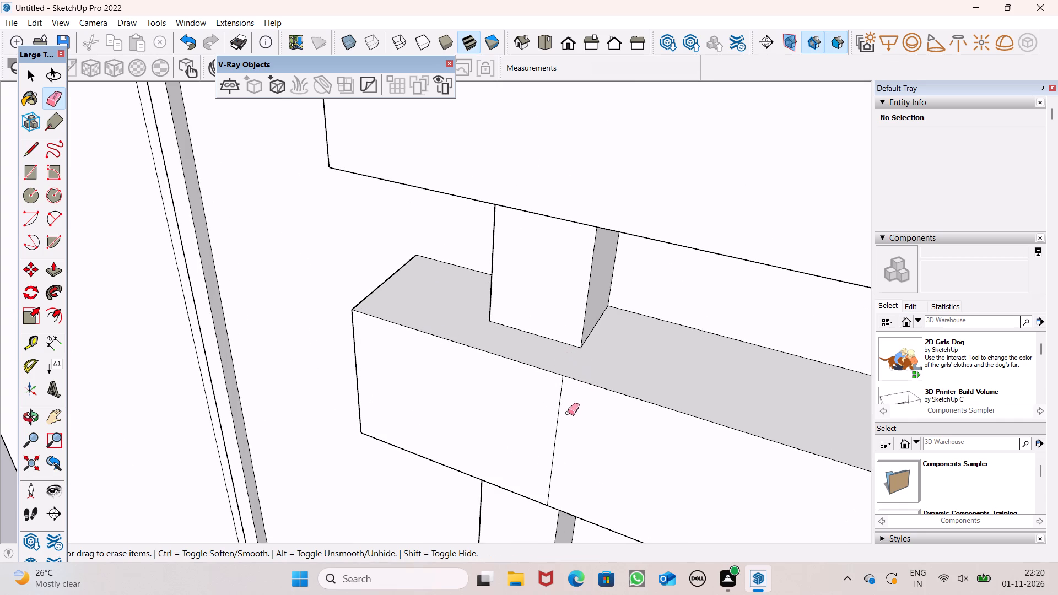
drag(568, 413, 558, 413)
scroll(549, 349, down, 6)
middle_drag(563, 423, 597, 226)
middle_drag(568, 396, 575, 253)
scroll(575, 255, up, 1)
scroll(602, 425, up, 8)
drag(551, 399, 550, 404)
key(space)
Pull the underside of the upper crossing block down 13/16" to thicken it.
scroll(526, 388, down, 19)
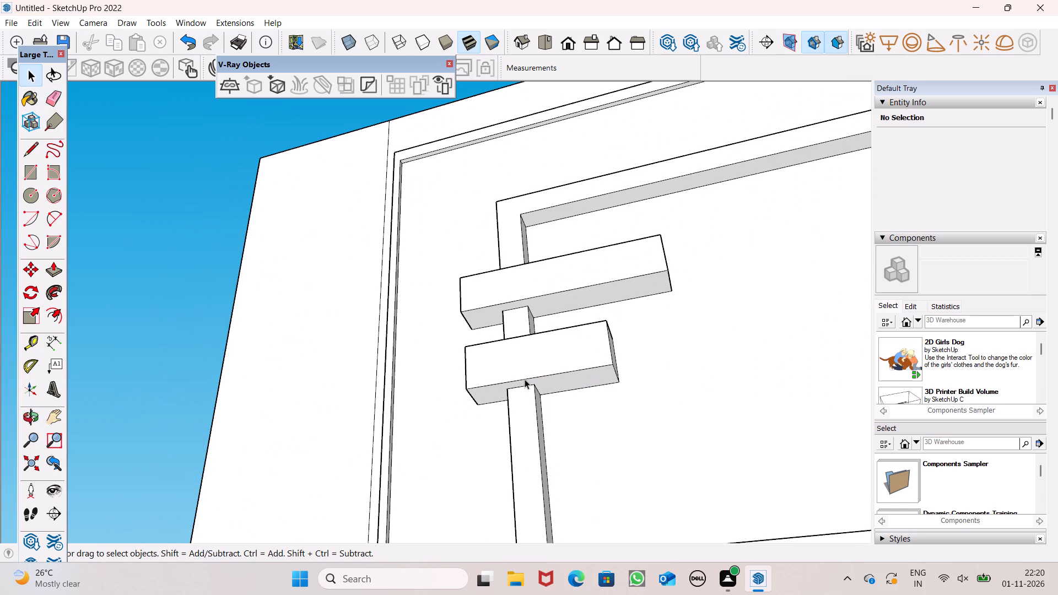
scroll(476, 364, down, 6)
scroll(541, 322, down, 2)
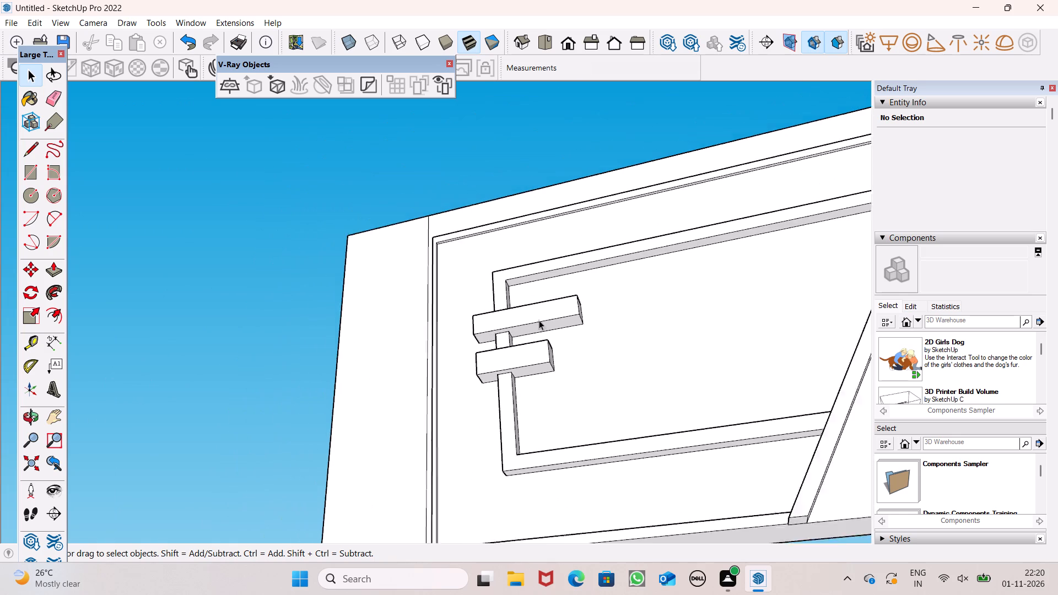
scroll(539, 320, down, 2)
middle_drag(535, 318, 580, 486)
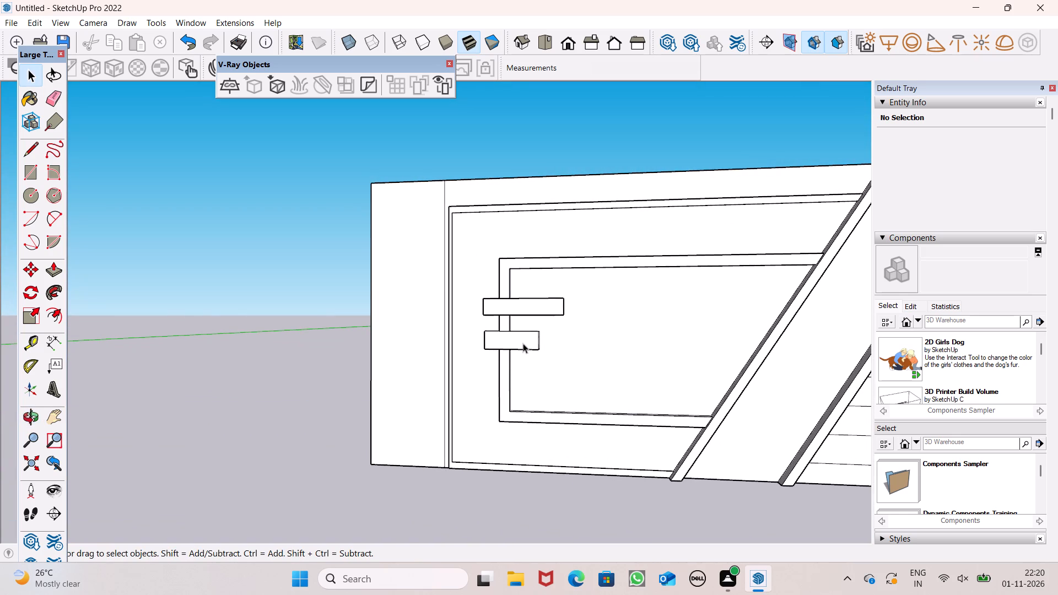
middle_drag(564, 351, 587, 410)
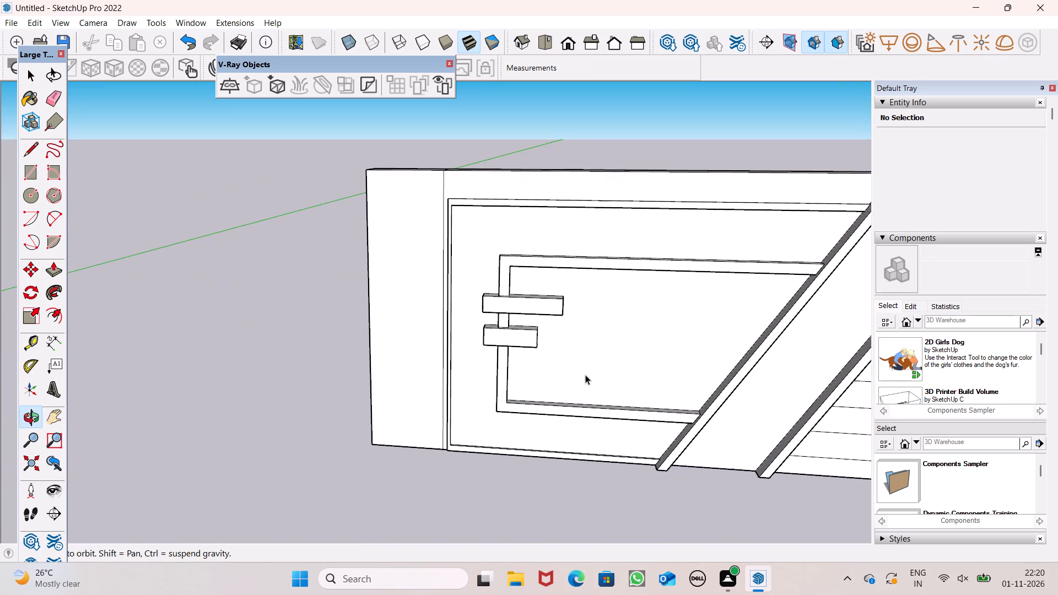
scroll(510, 309, up, 6)
middle_drag(497, 323, 503, 213)
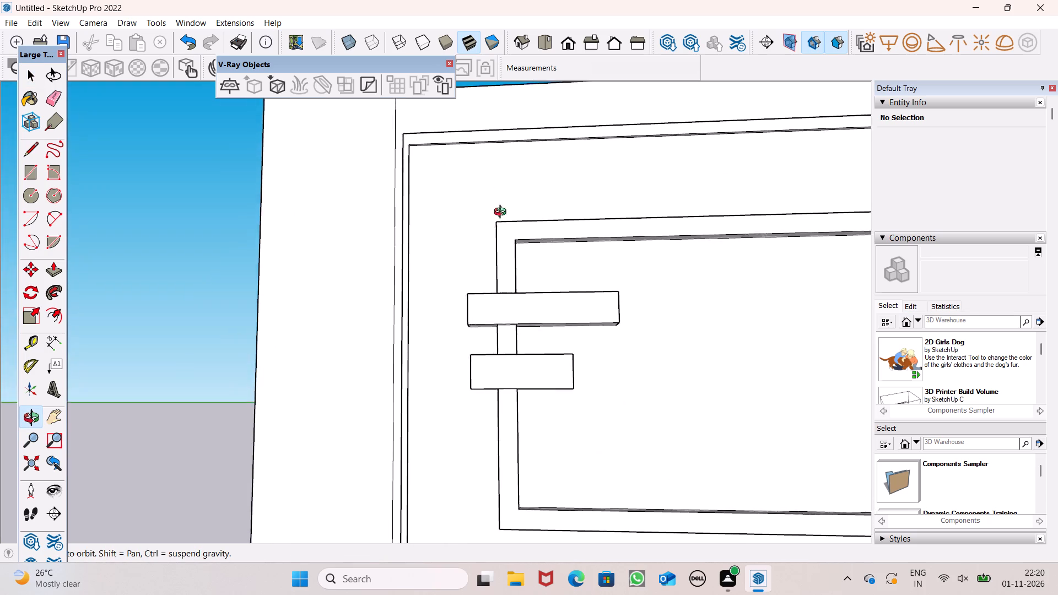
middle_drag(503, 213, 490, 133)
click(52, 267)
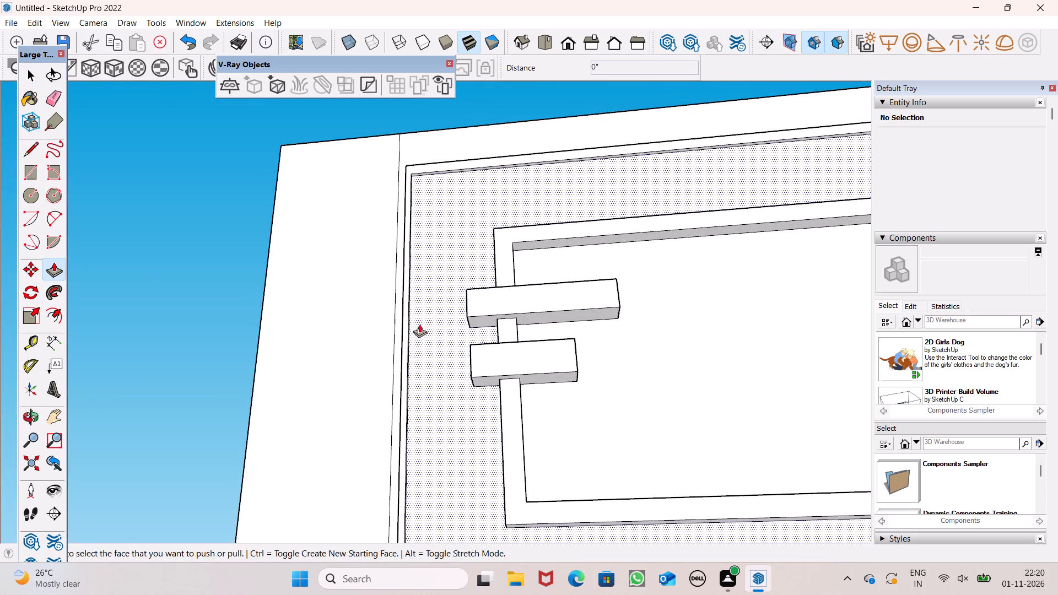
scroll(436, 329, up, 7)
drag(598, 302, 604, 312)
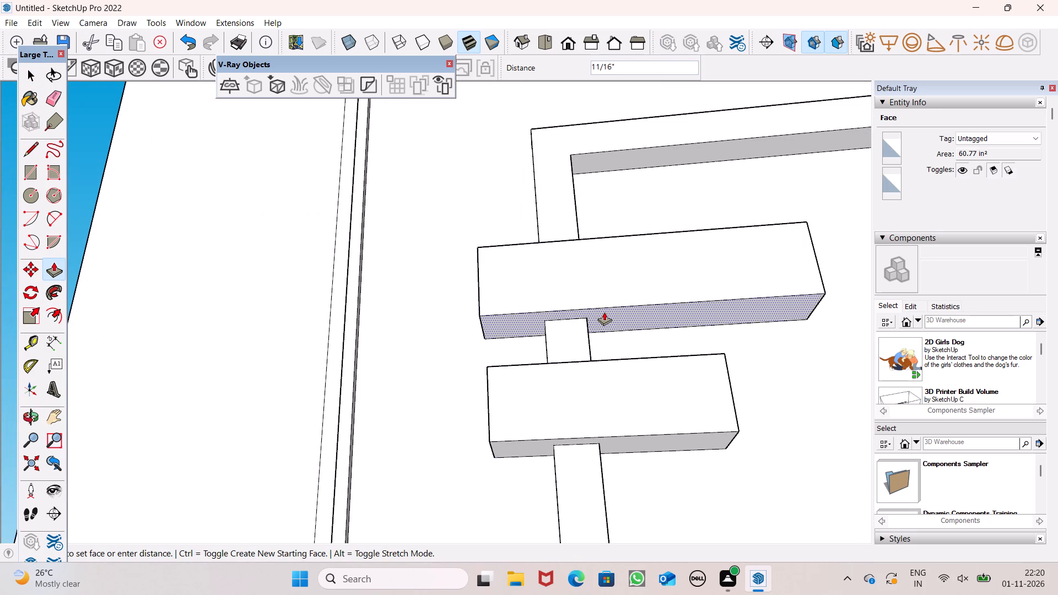
drag(604, 312, 604, 313)
scroll(553, 296, down, 4)
middle_drag(559, 297, 582, 403)
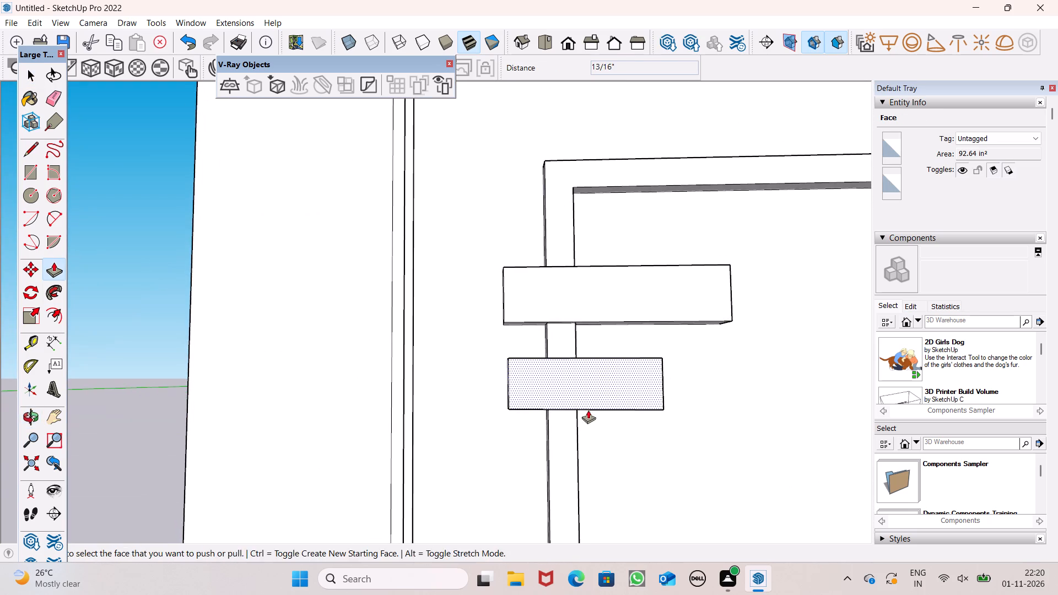
middle_drag(588, 410, 520, 413)
scroll(444, 259, down, 5)
middle_drag(645, 363, 714, 403)
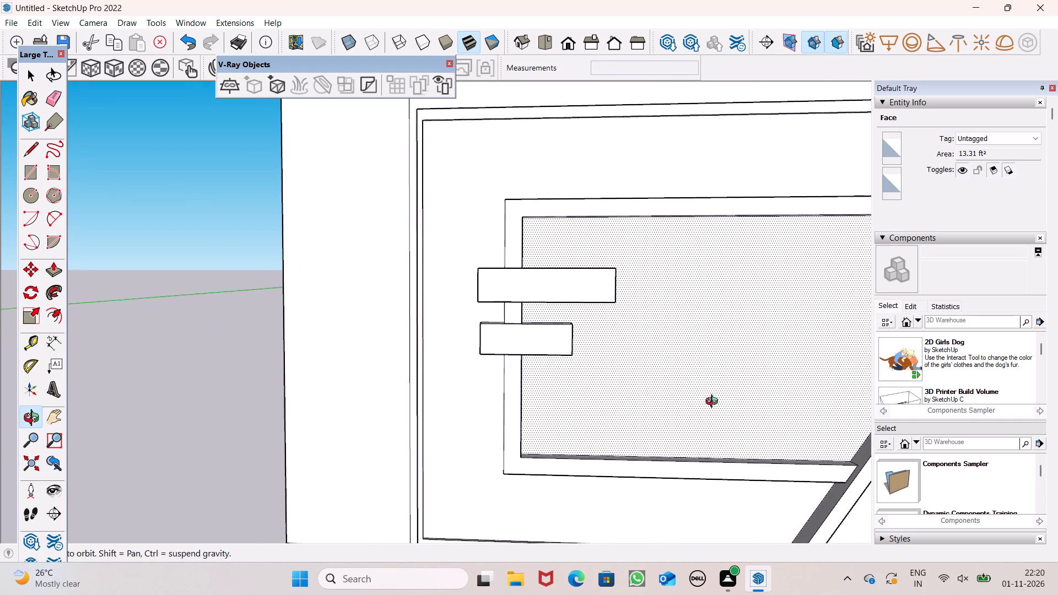
middle_drag(714, 403, 716, 403)
key(space)
click(188, 261)
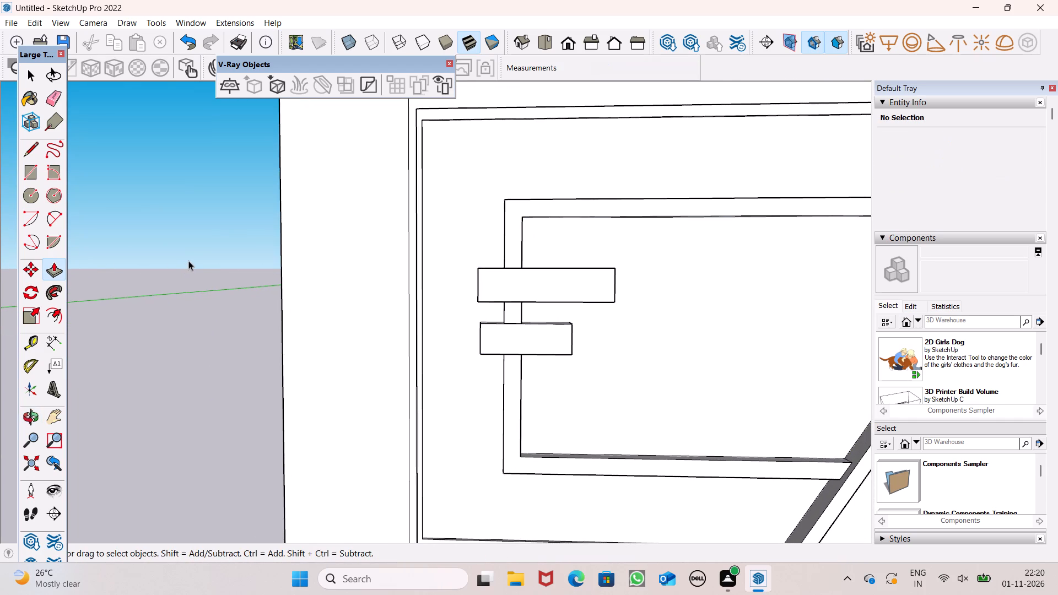
Draw a small upright rectangle about 1 15/16" by 4" below the funnel motif, starting on the third horizontal line.
scroll(191, 247, down, 10)
middle_drag(192, 340, 261, 378)
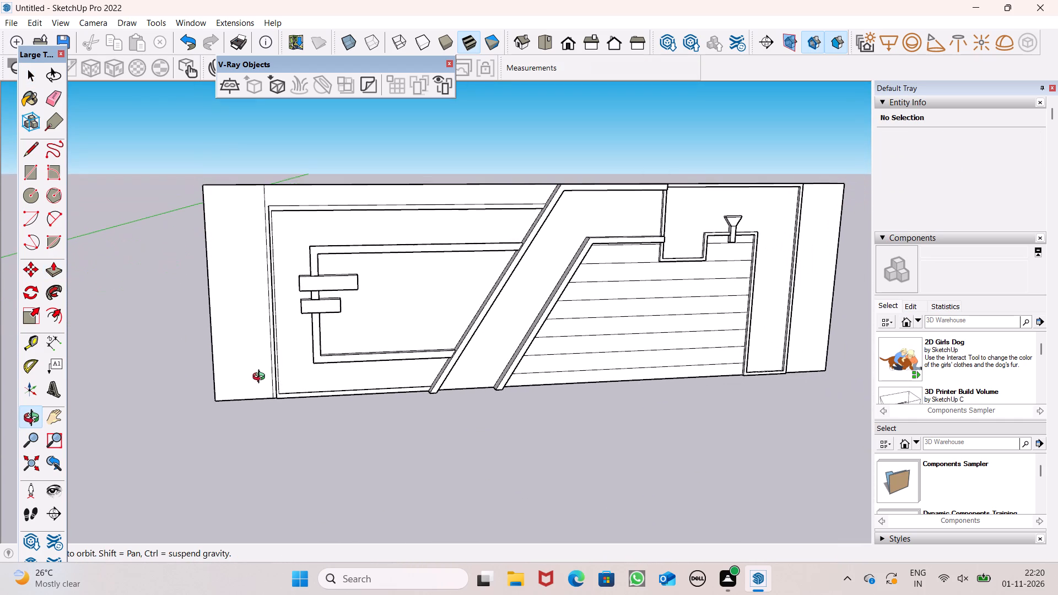
middle_drag(261, 378, 262, 378)
scroll(85, 313, down, 2)
scroll(590, 340, up, 4)
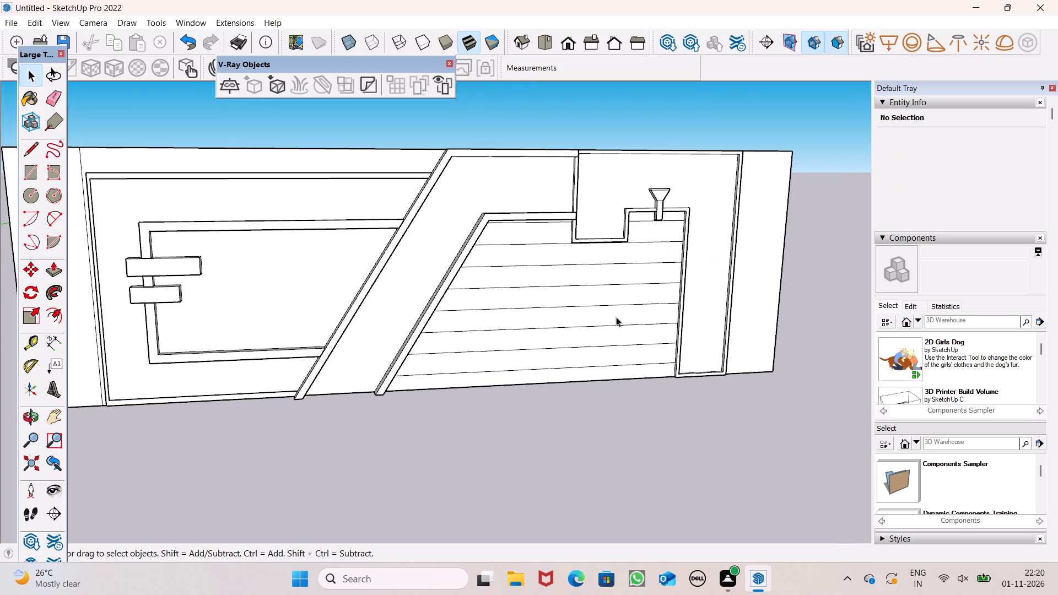
scroll(555, 341, down, 3)
scroll(650, 308, up, 8)
middle_drag(672, 279, 663, 293)
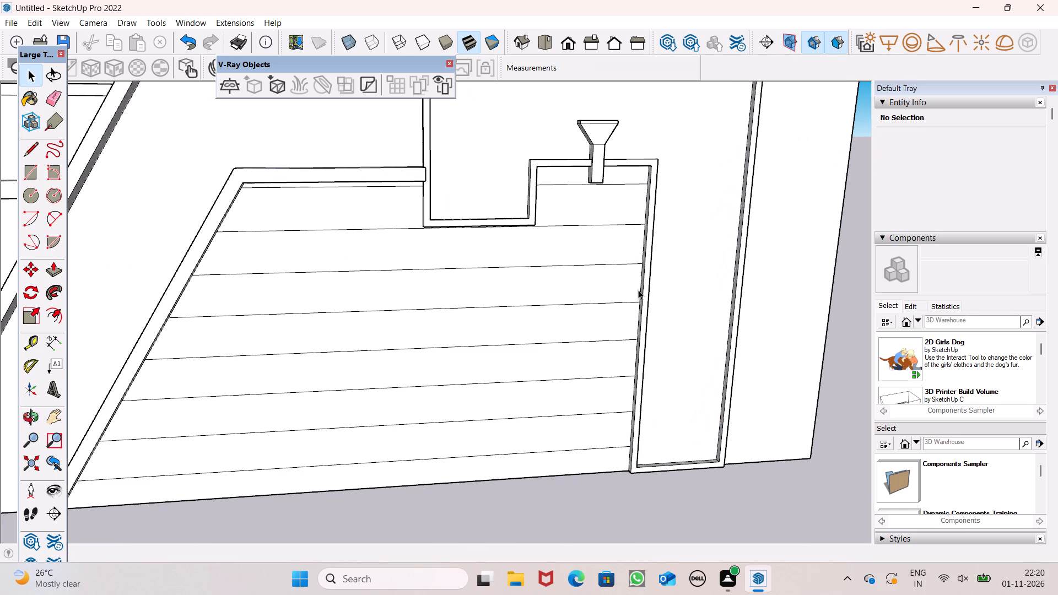
click(20, 174)
middle_drag(363, 293, 314, 307)
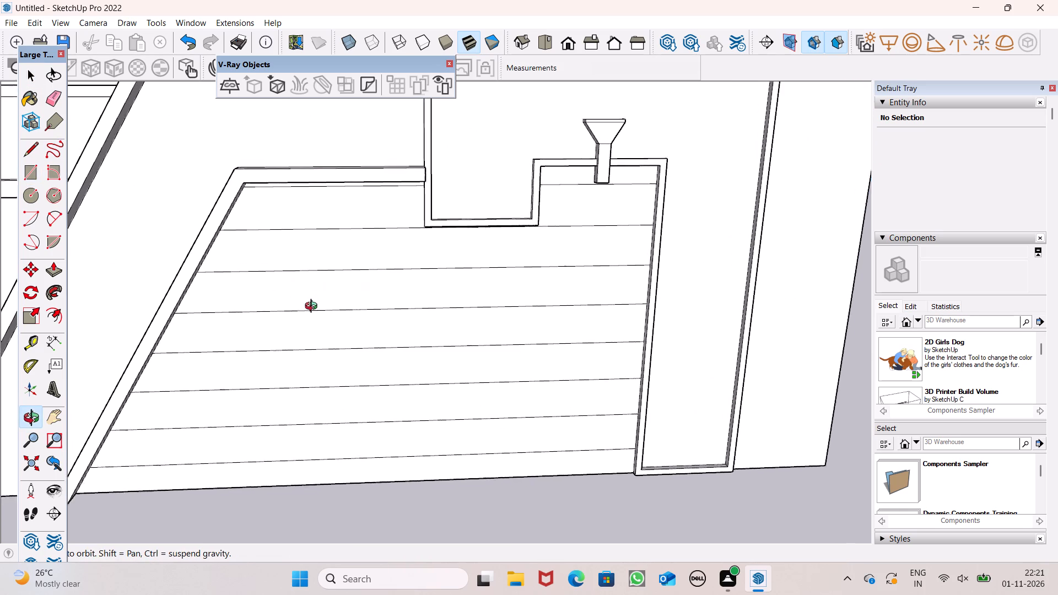
middle_drag(314, 307, 306, 309)
scroll(563, 302, up, 3)
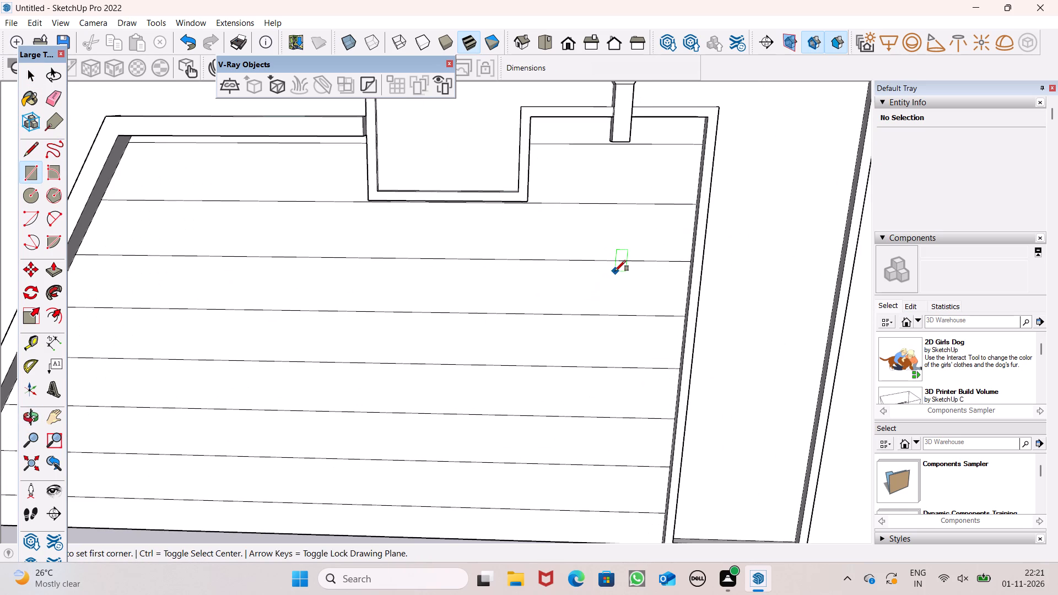
click(612, 263)
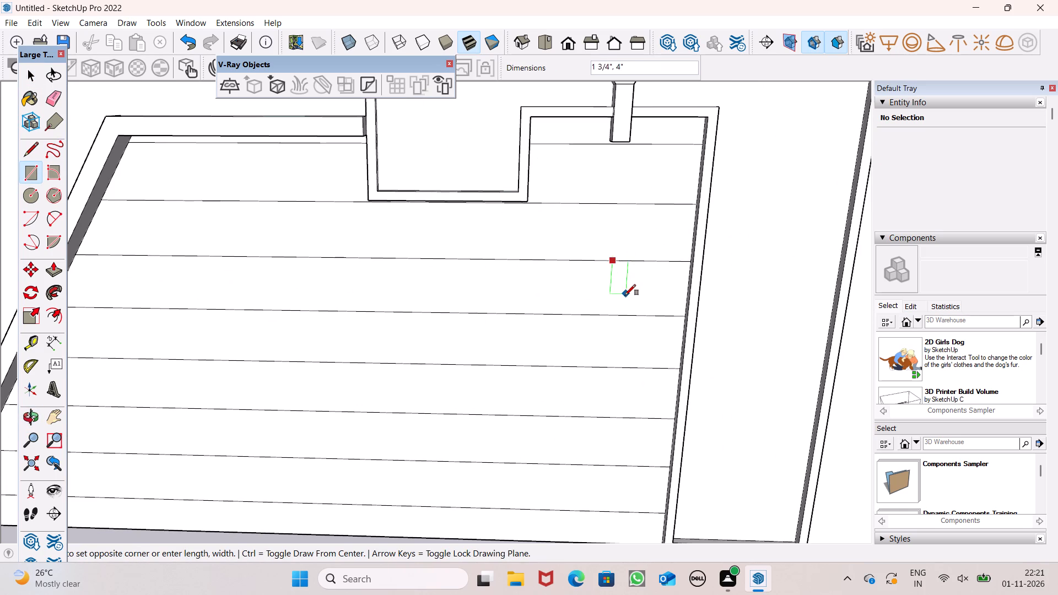
click(627, 294)
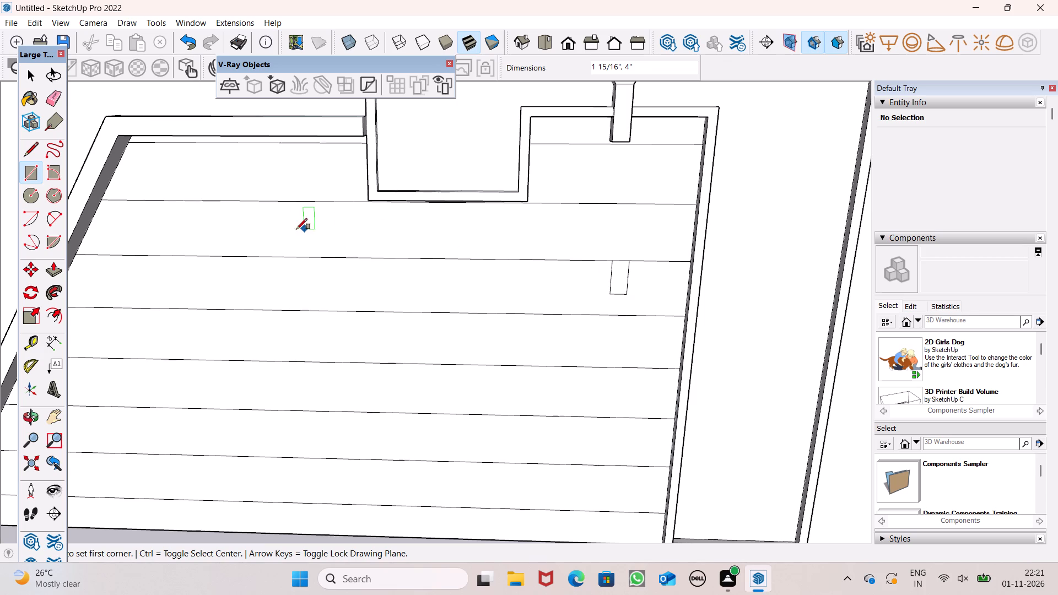
Pull the small rectangle below the funnel motif outward 1 9/16" as a block.
click(55, 273)
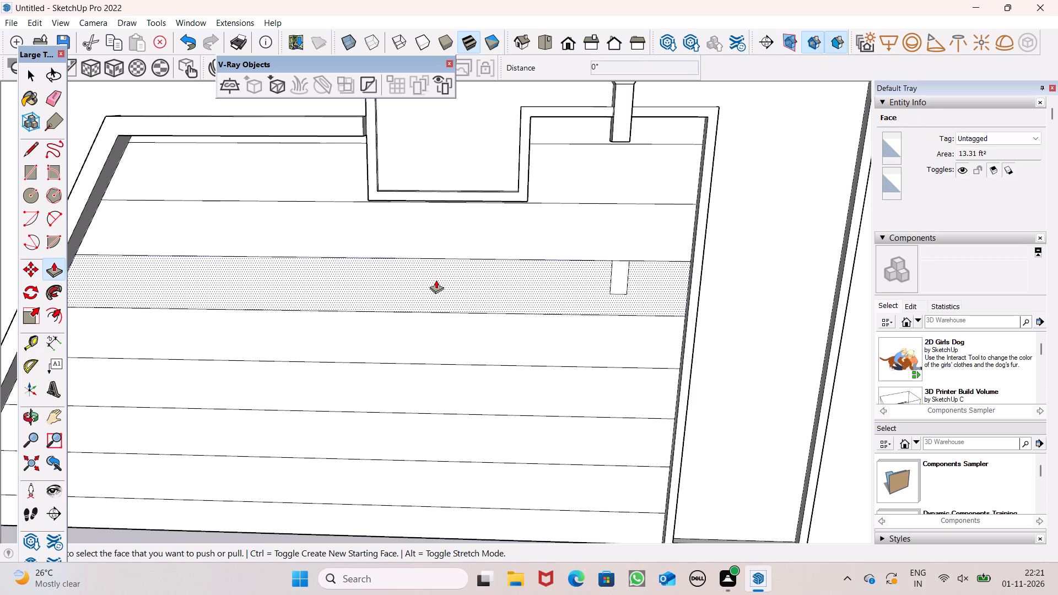
middle_drag(682, 251, 671, 423)
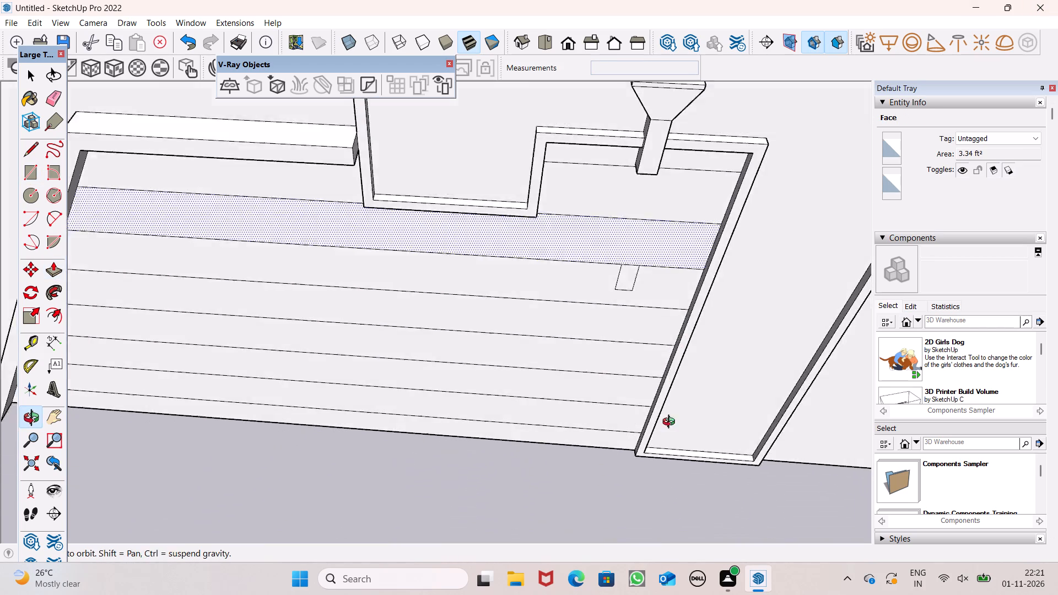
middle_drag(671, 423, 671, 424)
scroll(671, 423, up, 1)
scroll(601, 288, down, 3)
scroll(647, 153, up, 6)
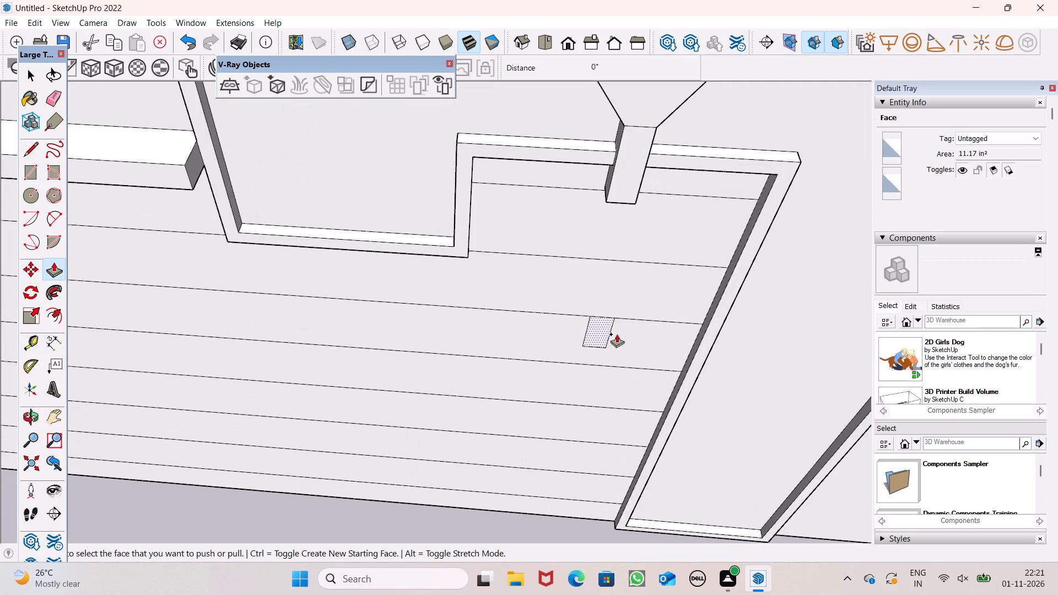
drag(607, 335, 623, 200)
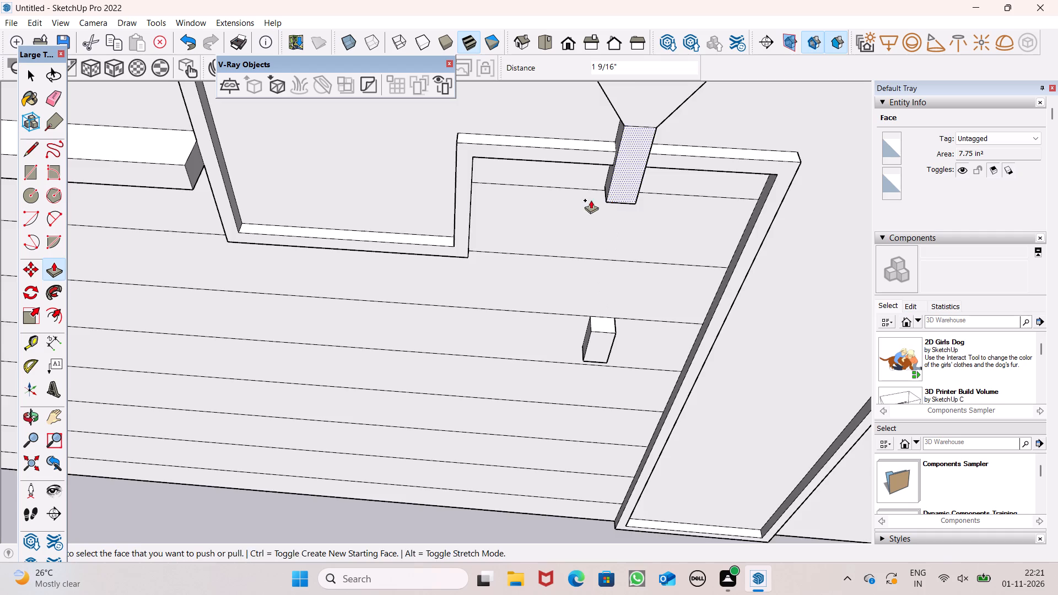
key(space)
scroll(587, 209, down, 6)
middle_drag(592, 266, 652, 108)
scroll(613, 217, down, 4)
middle_drag(607, 282, 615, 247)
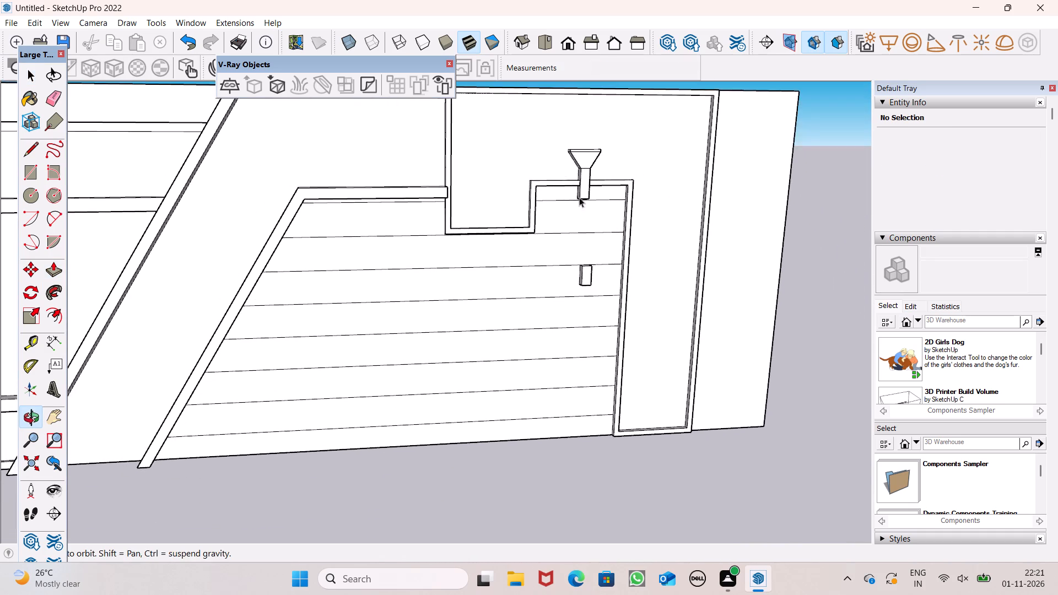
scroll(611, 223, down, 6)
scroll(779, 218, down, 4)
middle_drag(641, 218, 599, 208)
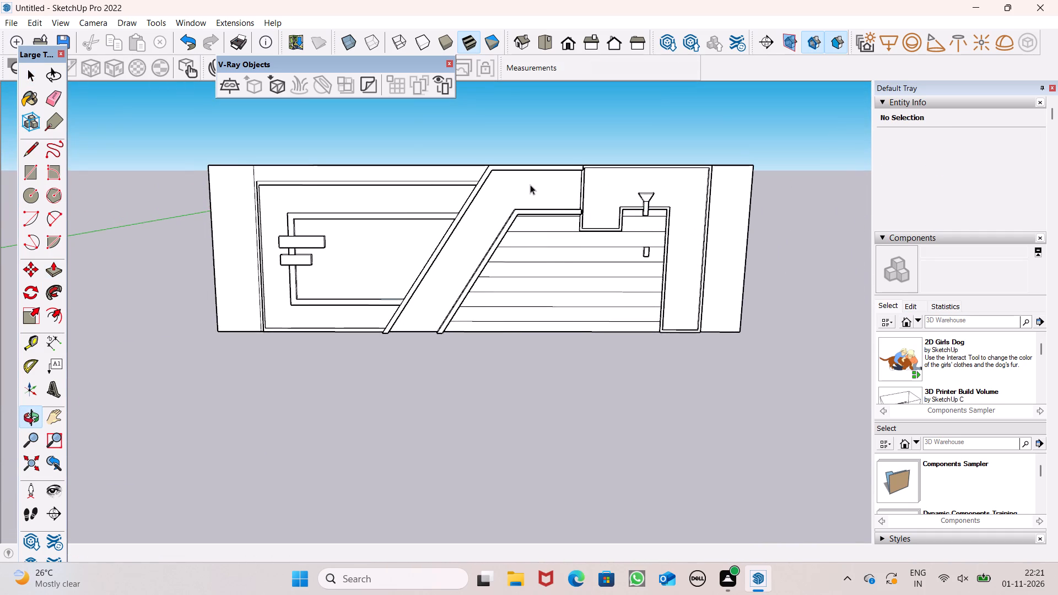
Draw a full-height rectangle about 3' 2 11/16" by 6' on the panel's back face, behind the funnel motif.
middle_drag(530, 185, 479, 431)
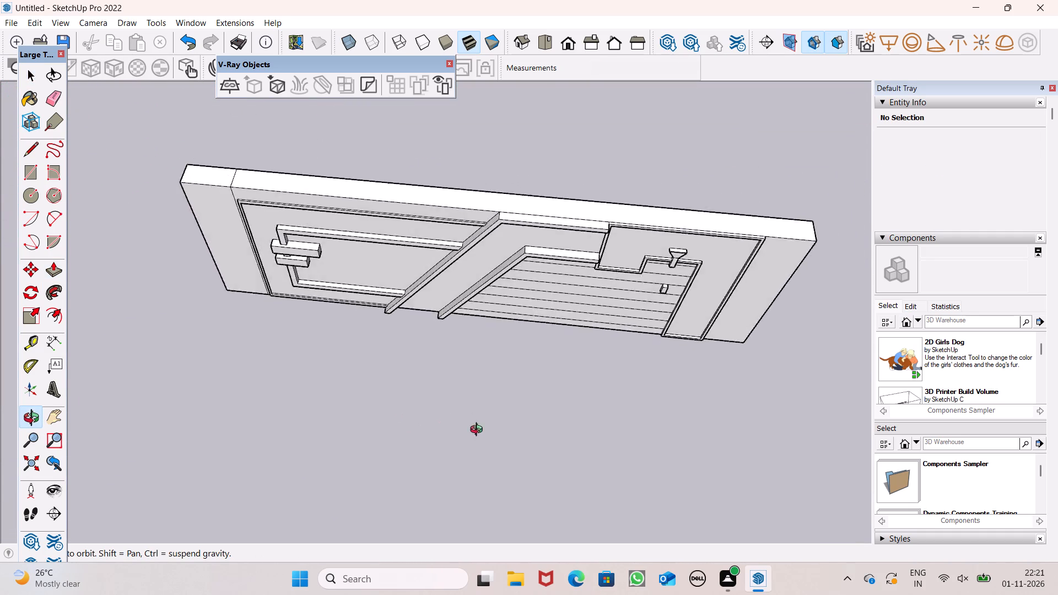
middle_drag(479, 431, 3, 393)
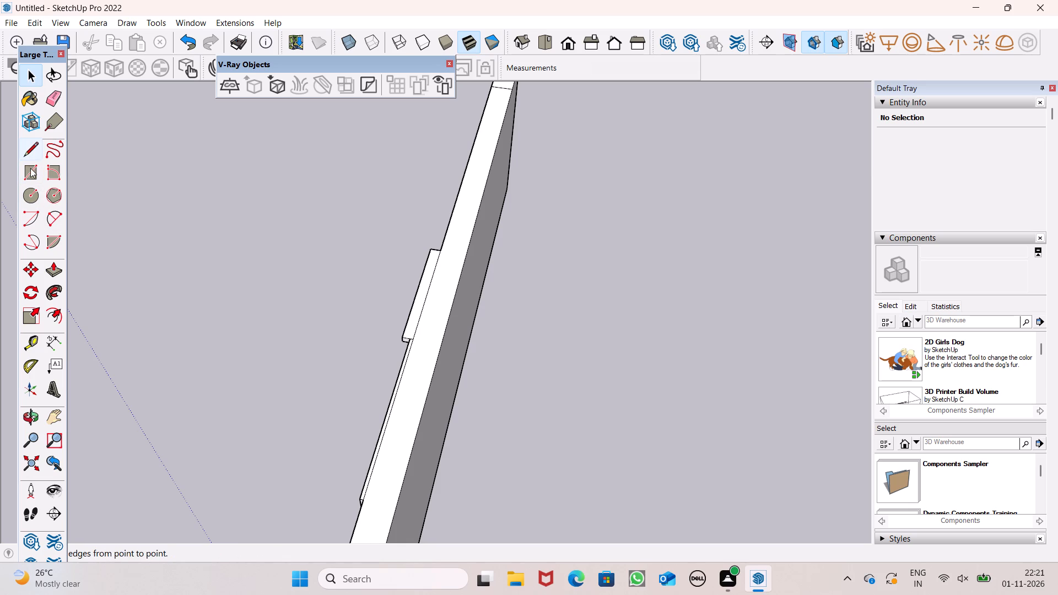
click(30, 168)
scroll(575, 177, down, 4)
middle_drag(693, 261, 628, 390)
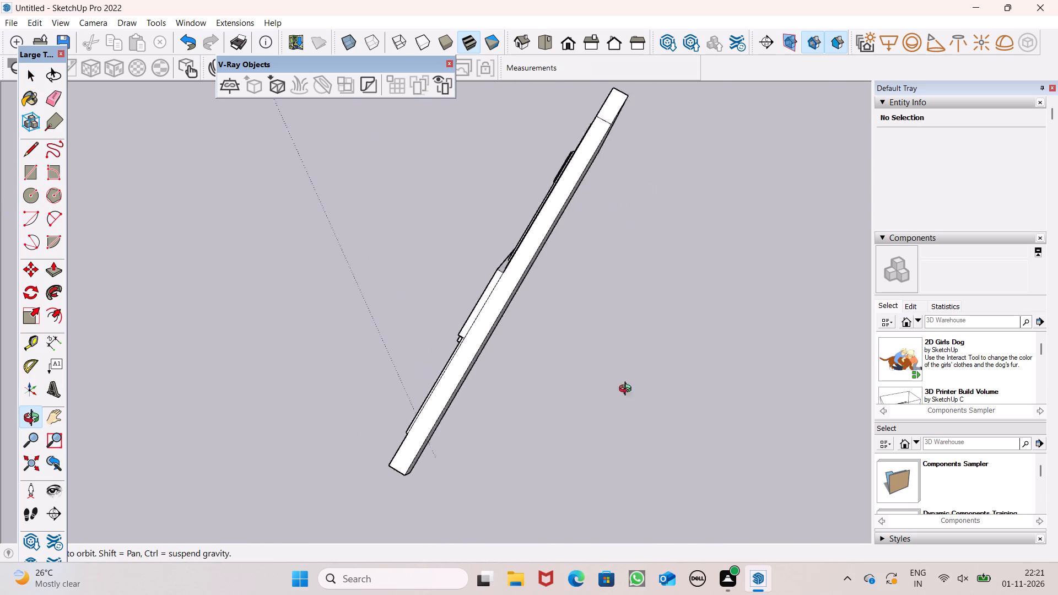
middle_drag(628, 390, 802, 245)
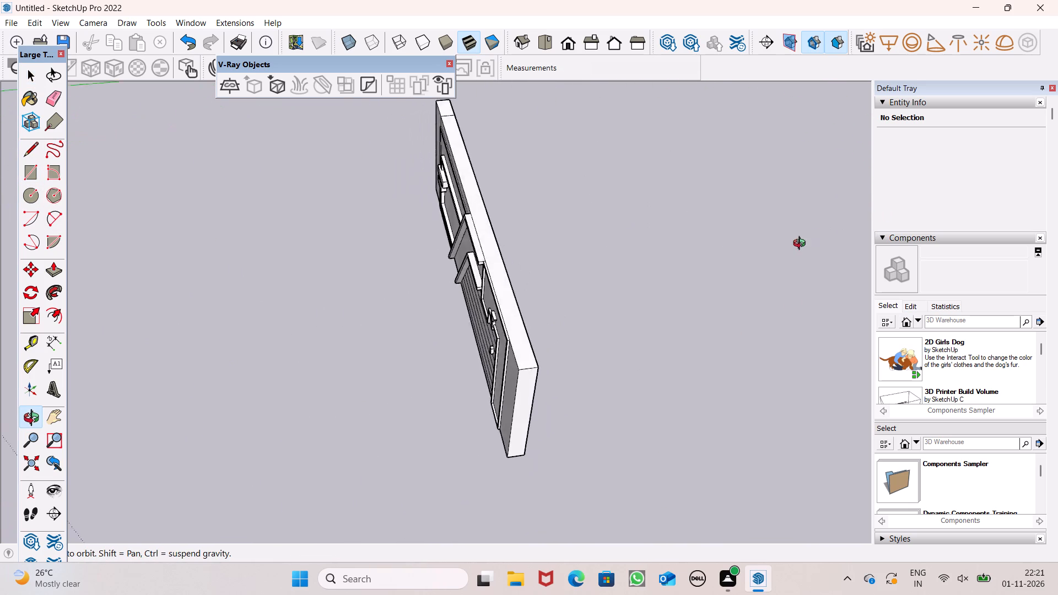
middle_drag(802, 245, 379, 359)
middle_drag(354, 386, 358, 349)
scroll(355, 386, up, 1)
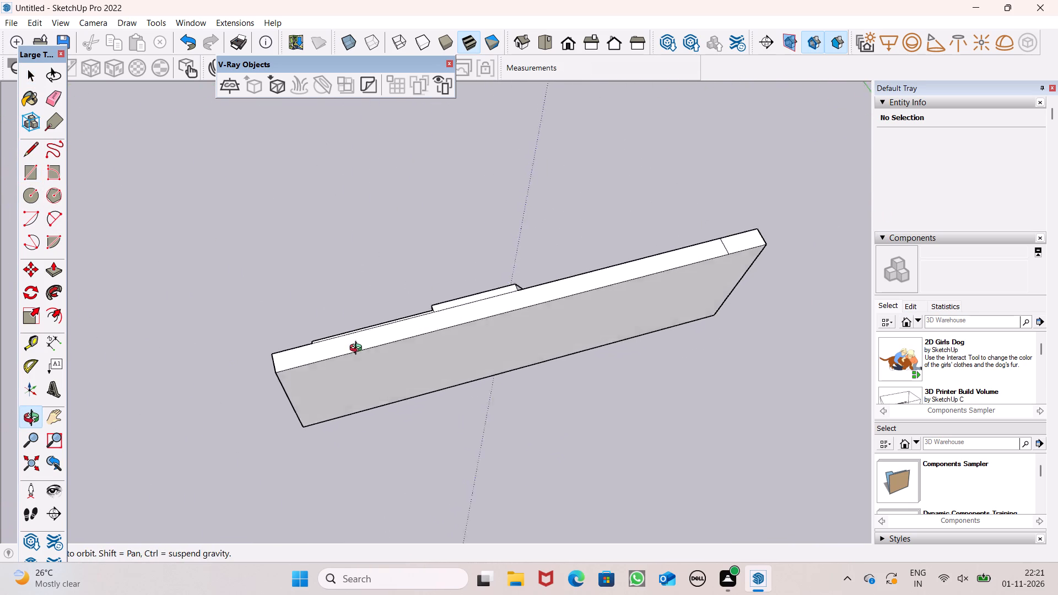
middle_drag(358, 349, 354, 295)
click(327, 337)
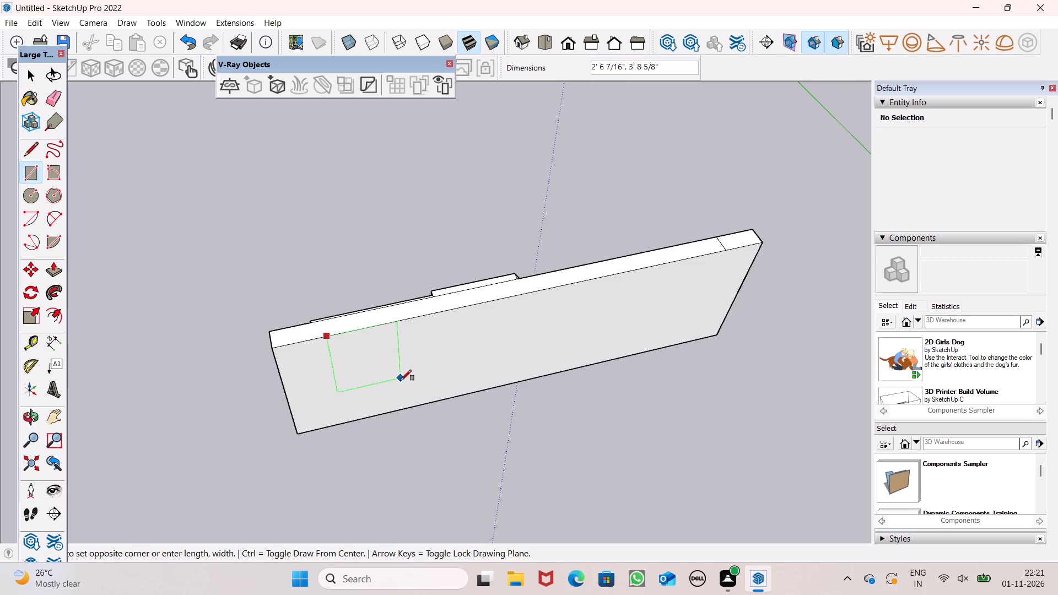
click(418, 404)
key(space)
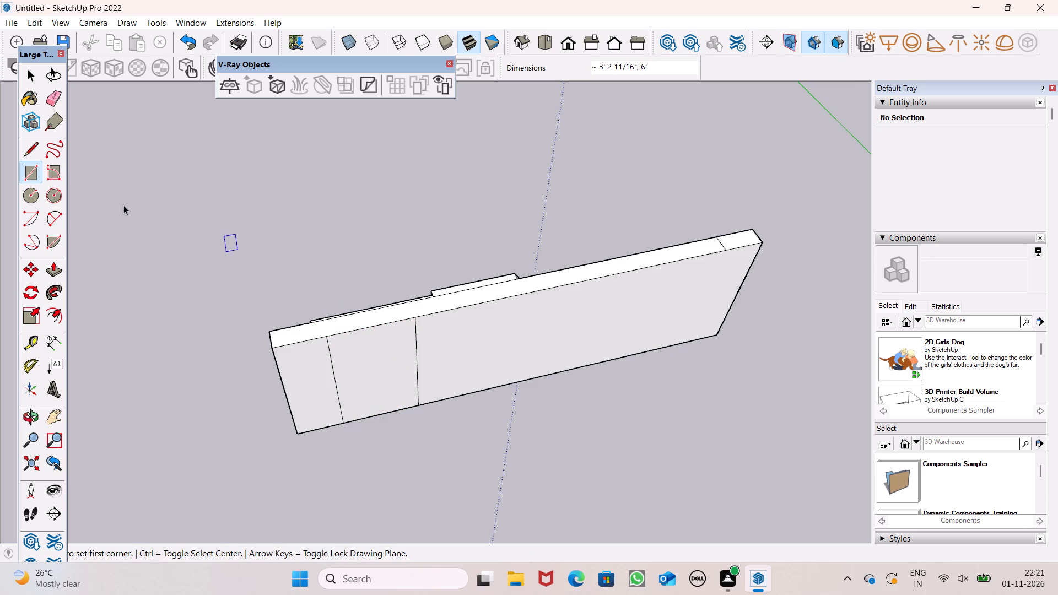
Pull the full-height rectangle on the back face outward 1' 2 1/4" as a rear block.
scroll(163, 232, down, 1)
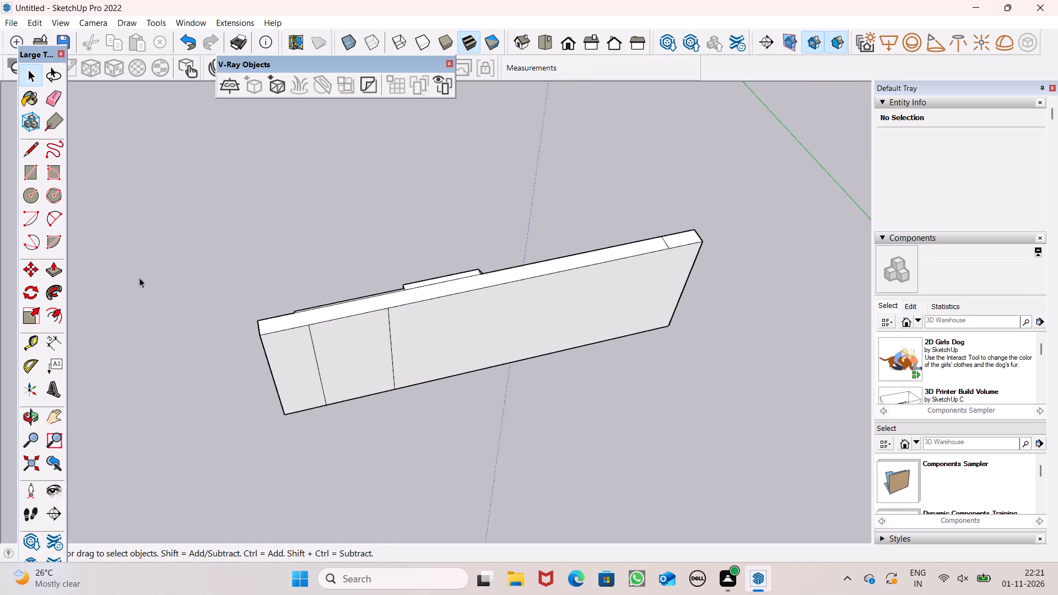
middle_drag(134, 299, 249, 321)
click(33, 145)
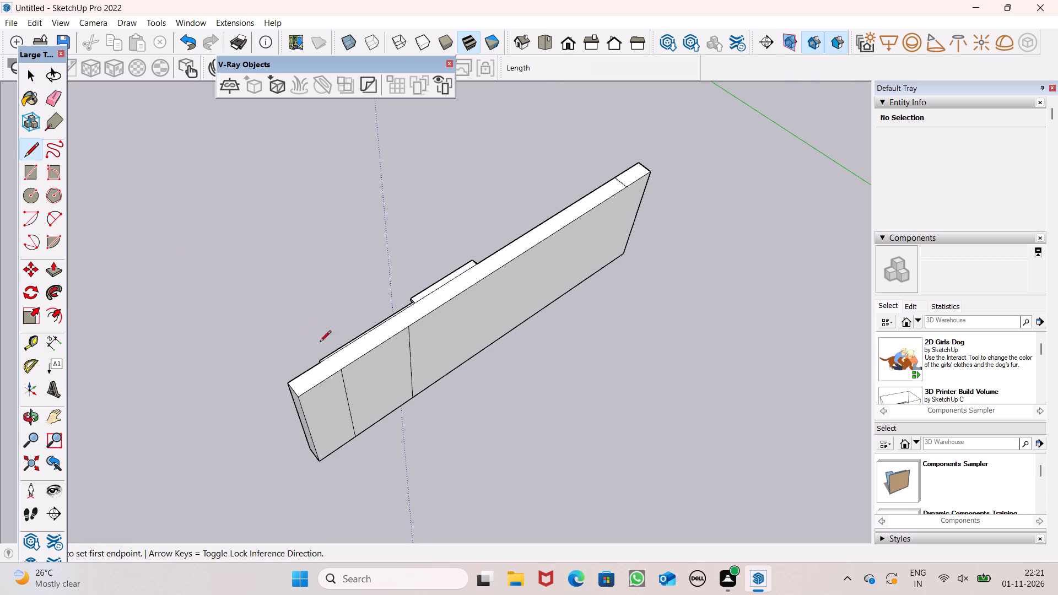
scroll(328, 352, up, 12)
key(space)
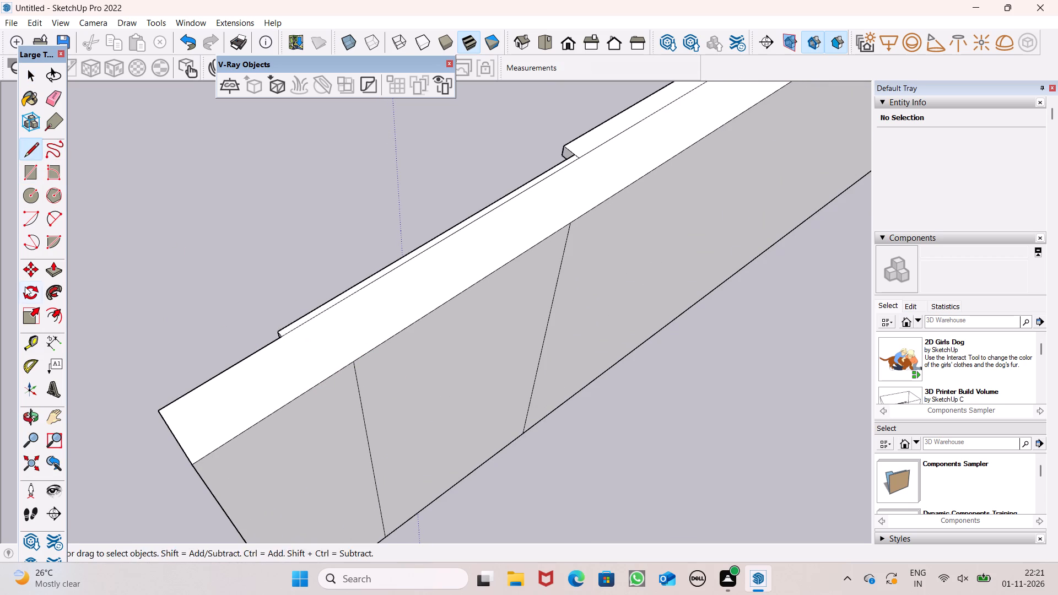
click(51, 274)
drag(392, 393, 416, 404)
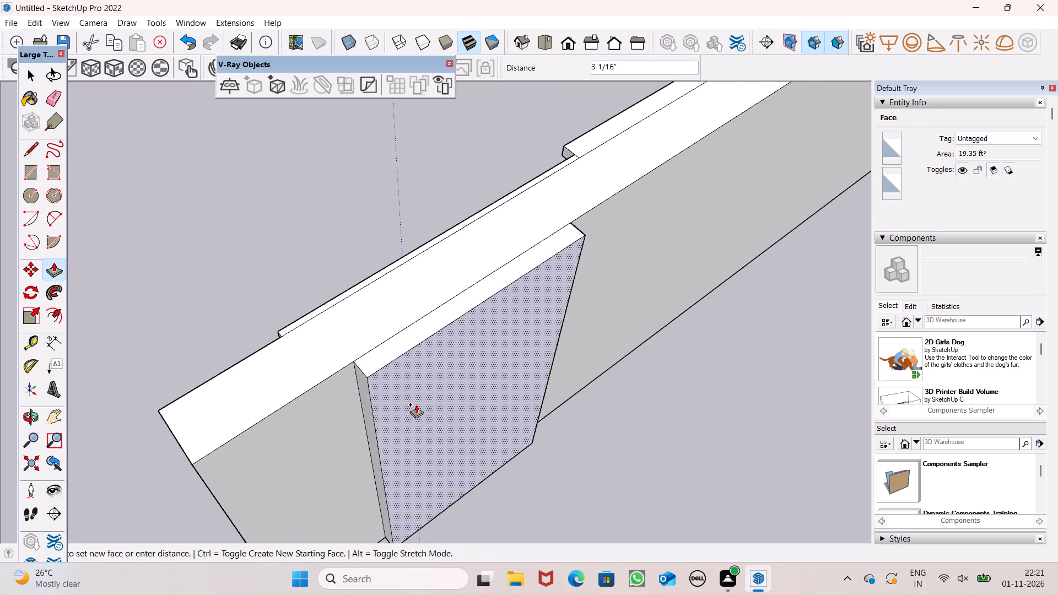
drag(416, 404, 462, 436)
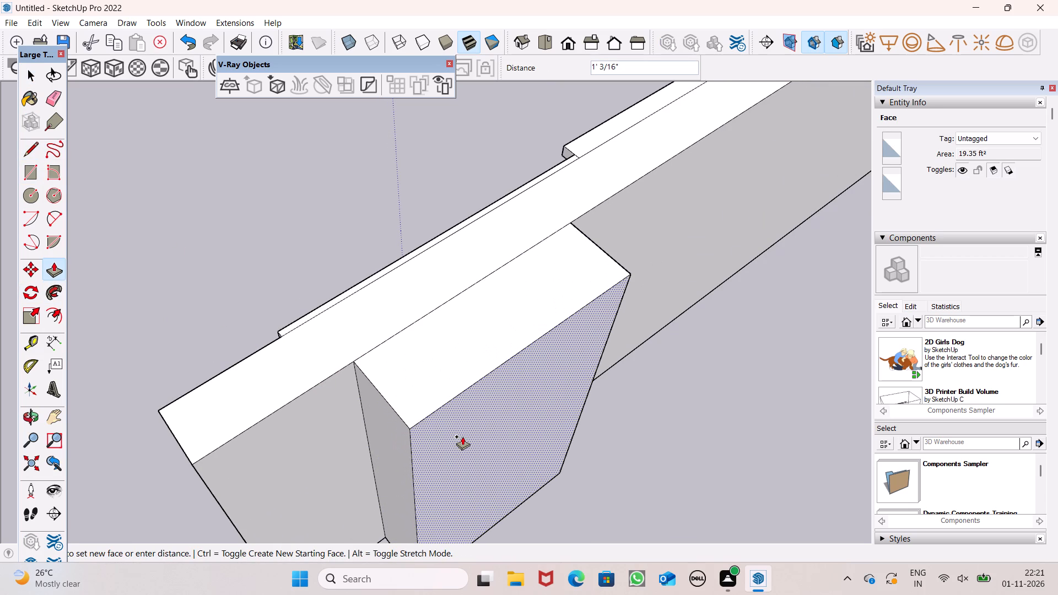
drag(462, 436, 475, 444)
Draw a full-height line down the back face from the top seam at the panel end opposite the rear block.
scroll(411, 193, down, 5)
middle_drag(376, 273, 829, 241)
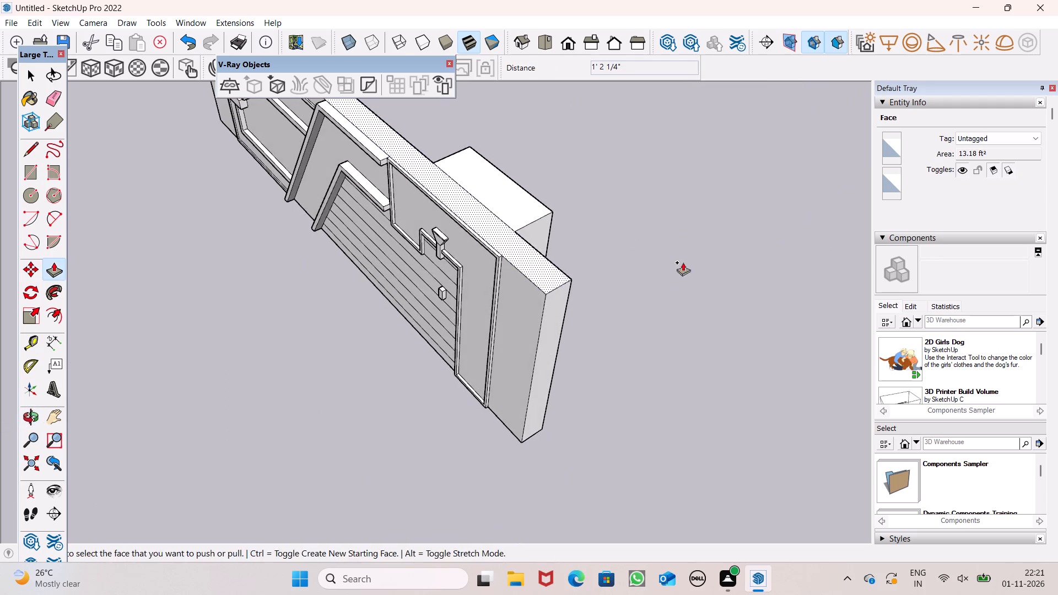
scroll(558, 302, up, 1)
middle_drag(558, 307, 601, 484)
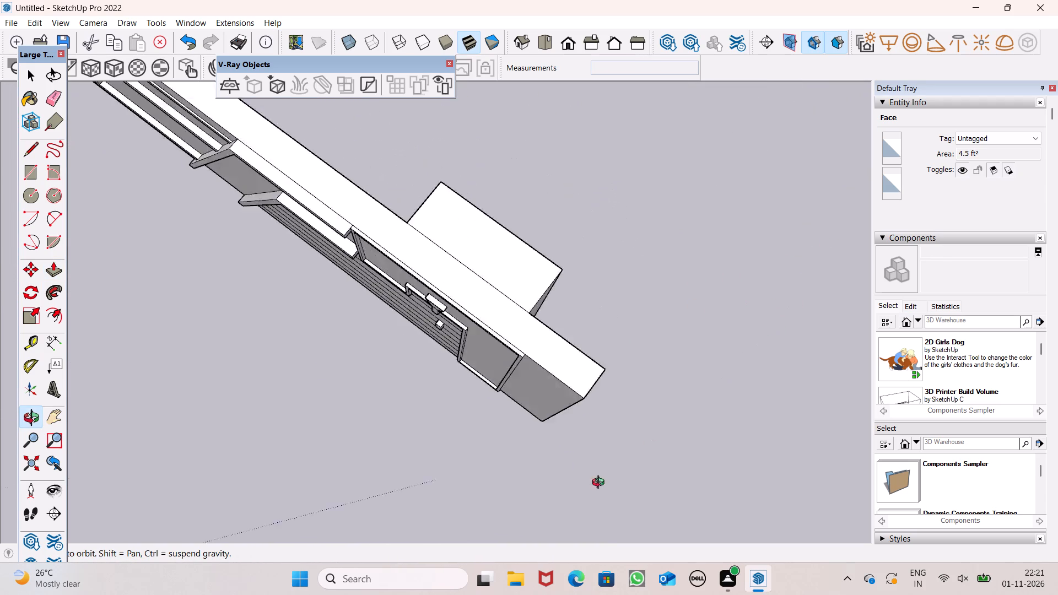
middle_drag(601, 484, 280, 350)
scroll(249, 338, down, 7)
scroll(482, 275, down, 7)
scroll(490, 205, up, 8)
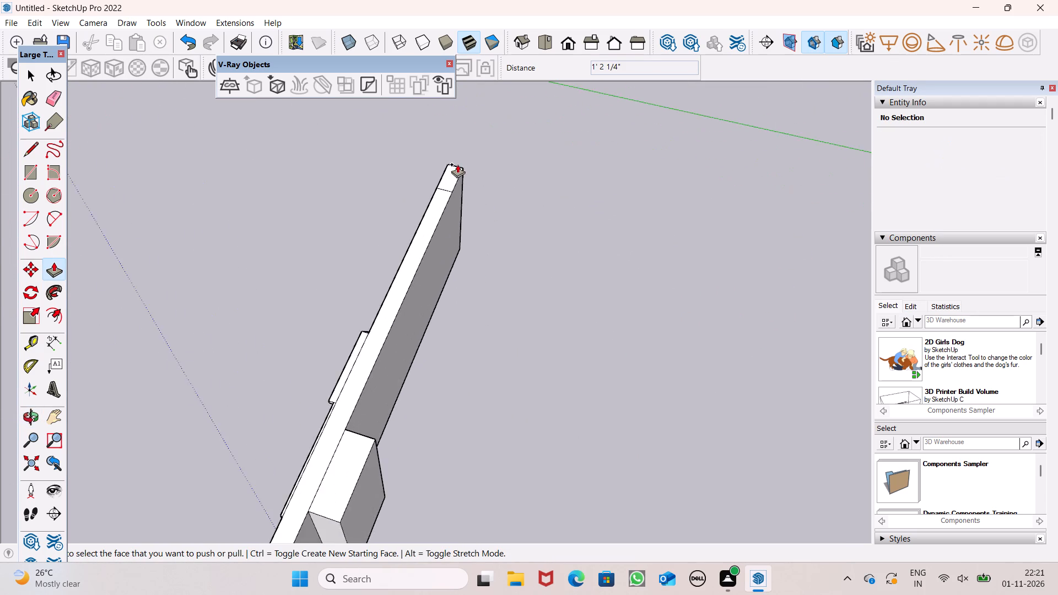
scroll(457, 164, up, 1)
middle_drag(482, 189, 204, 172)
scroll(339, 200, up, 1)
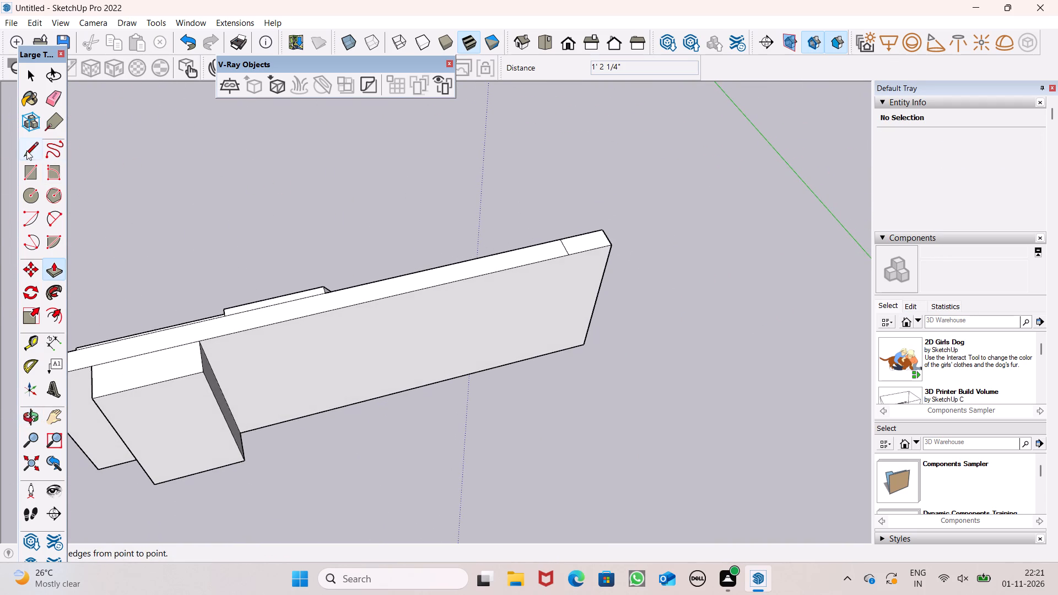
click(26, 150)
scroll(636, 294, up, 6)
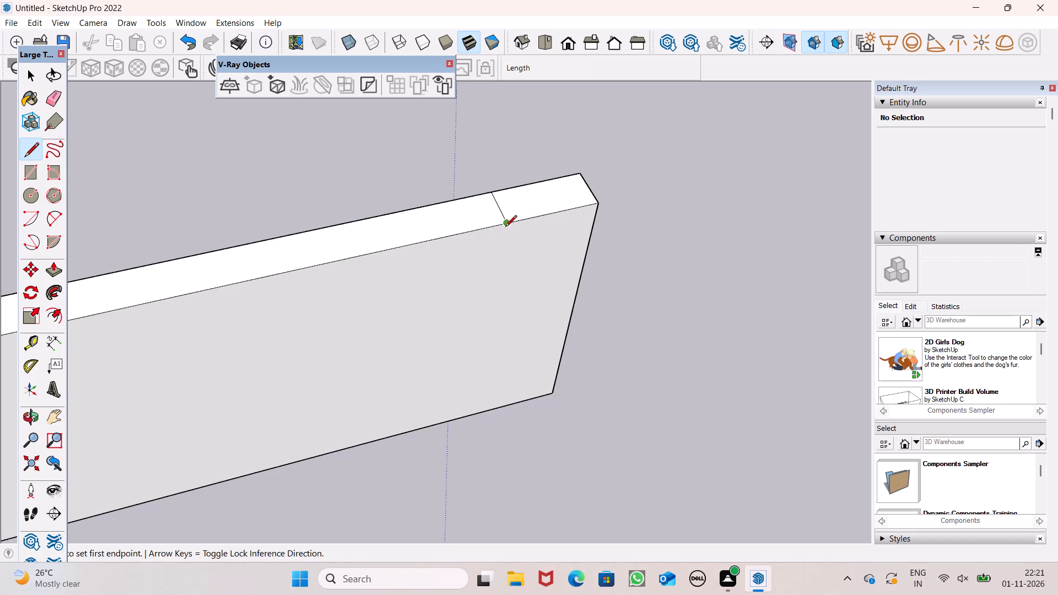
click(505, 228)
click(492, 415)
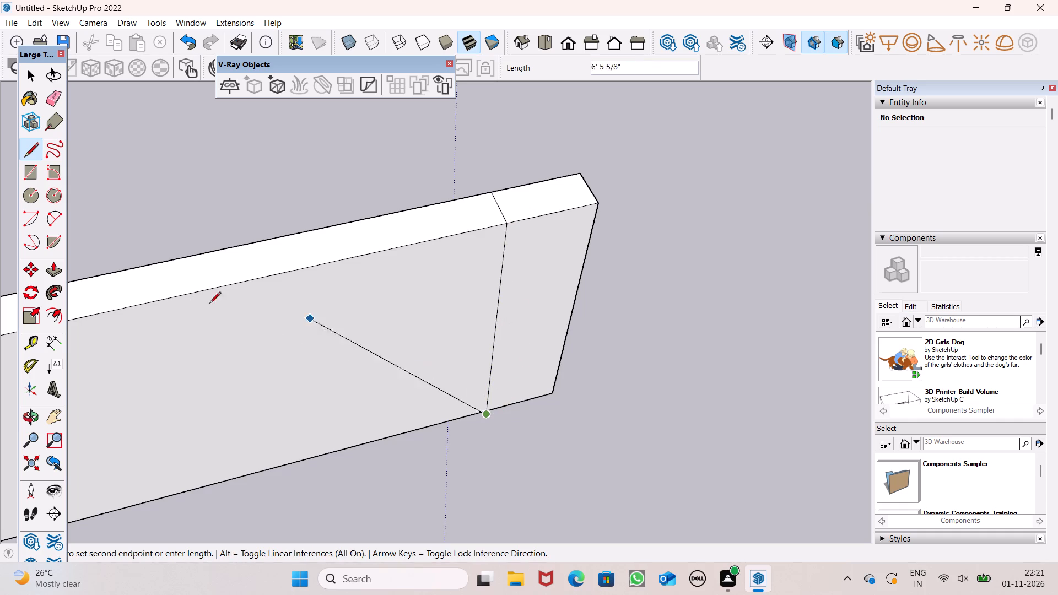
key(space)
Pull the end strip of the back face outward 1' 2 1/4", matching the depth of the rear block.
click(52, 269)
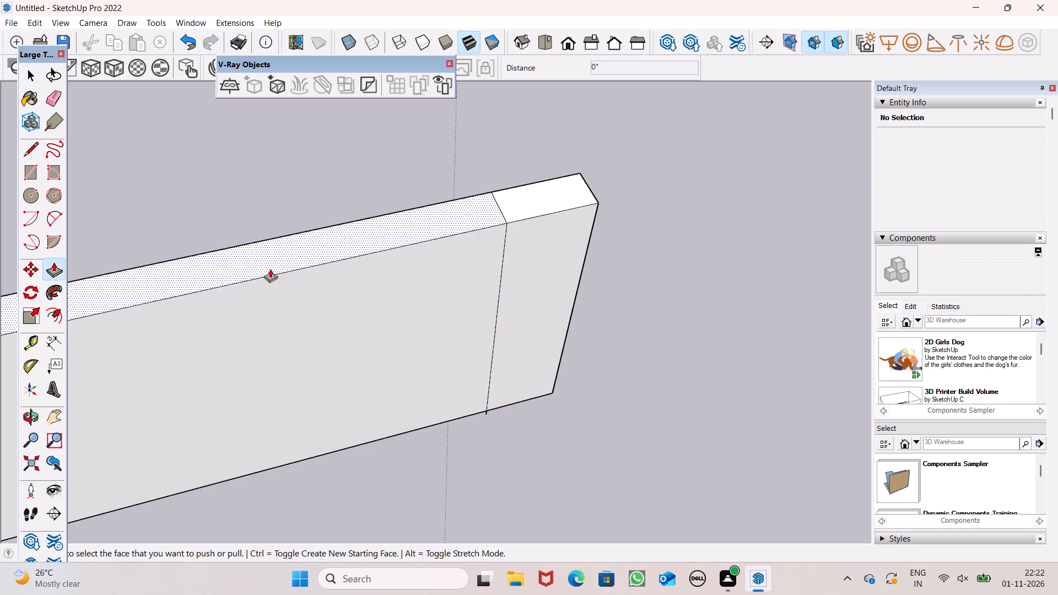
scroll(641, 205, down, 9)
middle_drag(663, 248, 595, 306)
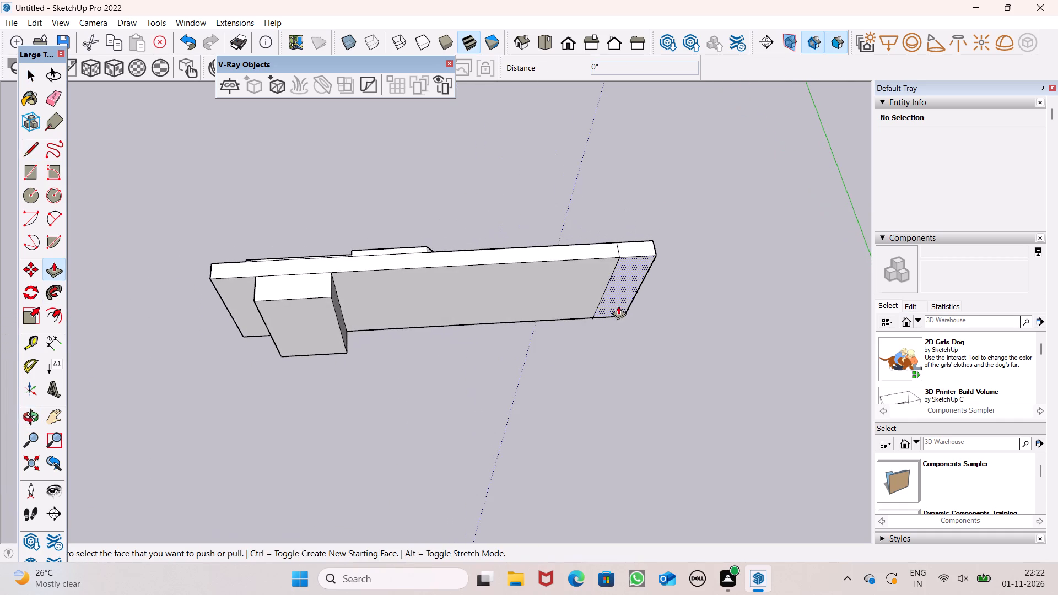
drag(618, 290, 592, 305)
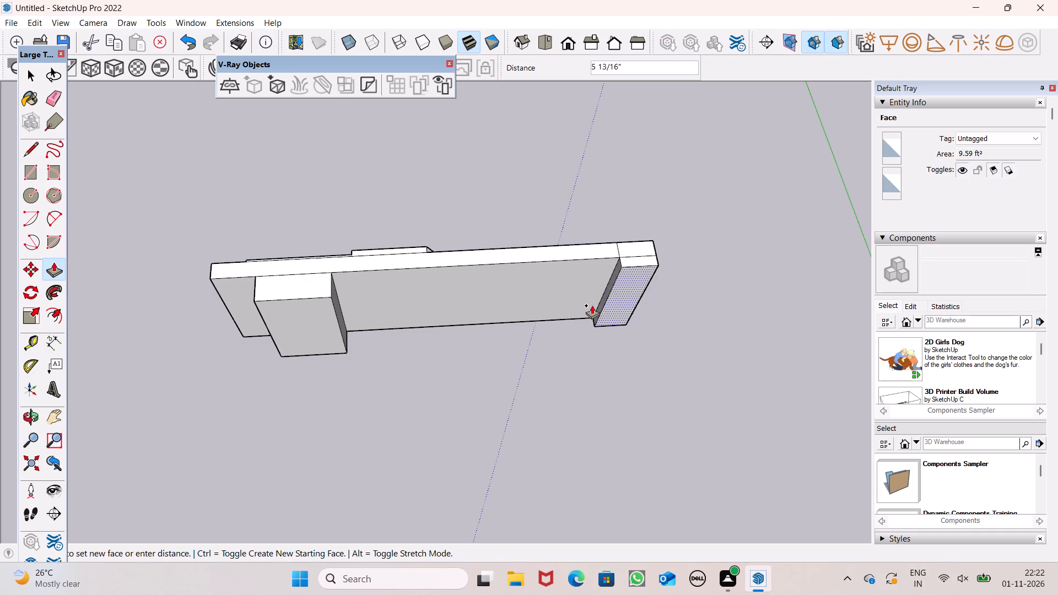
drag(592, 305, 332, 296)
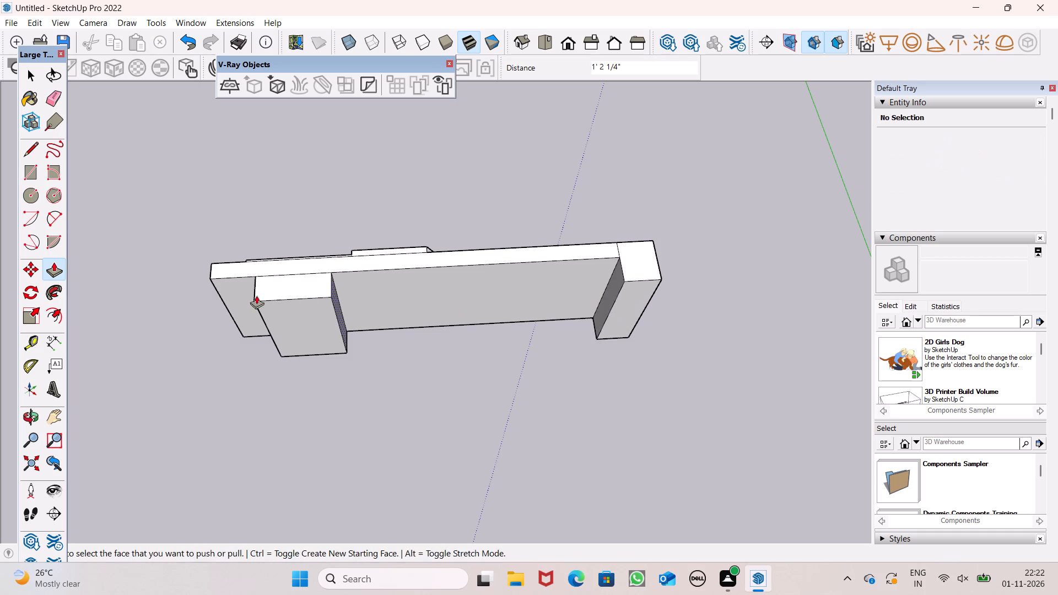
Draw two 9" lines across the panel's top face, continuing both sides of the rear block to the front edge.
middle_drag(260, 319, 763, 216)
scroll(219, 366, up, 1)
middle_drag(222, 365, 430, 374)
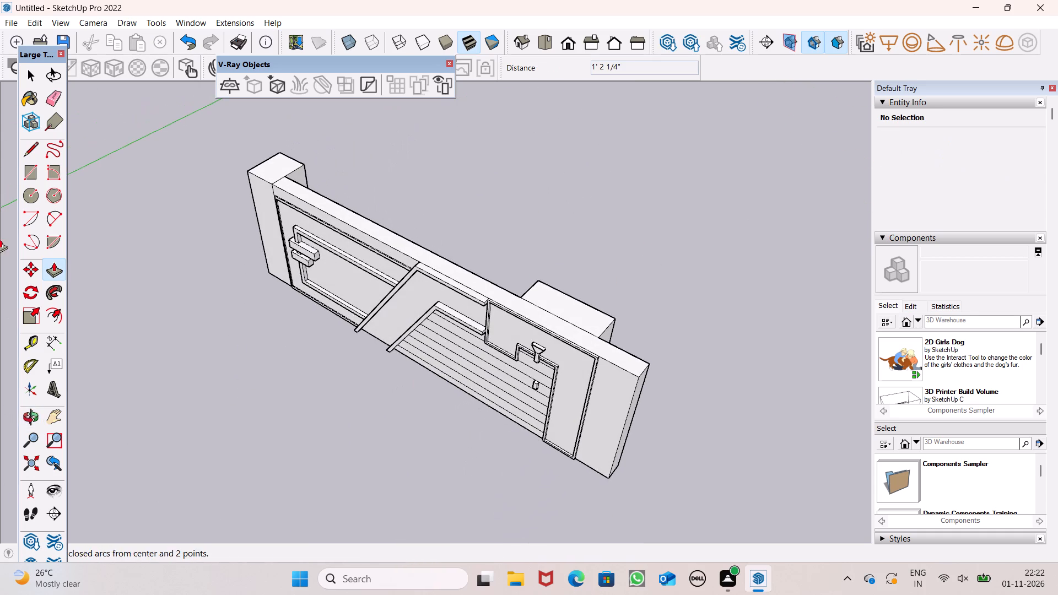
click(29, 148)
middle_drag(197, 323, 408, 466)
scroll(501, 338, up, 7)
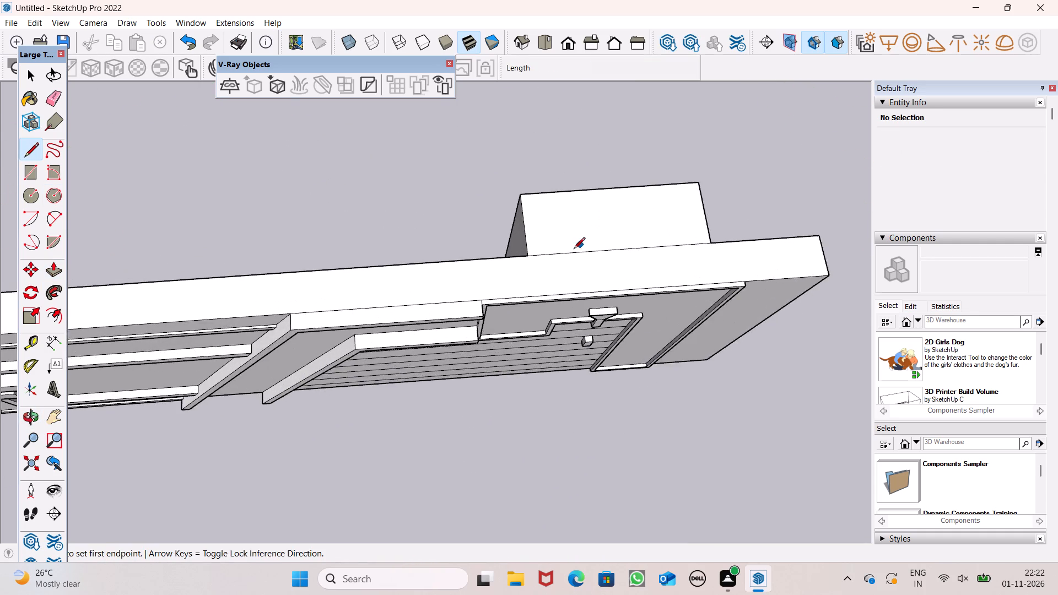
scroll(574, 250, up, 6)
click(490, 255)
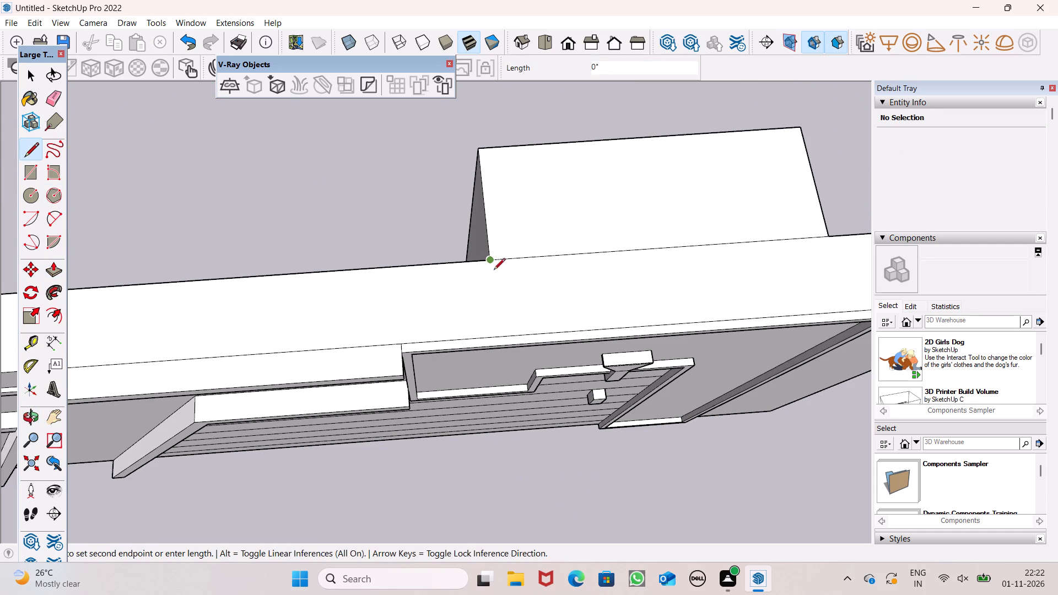
click(503, 334)
scroll(381, 252, down, 3)
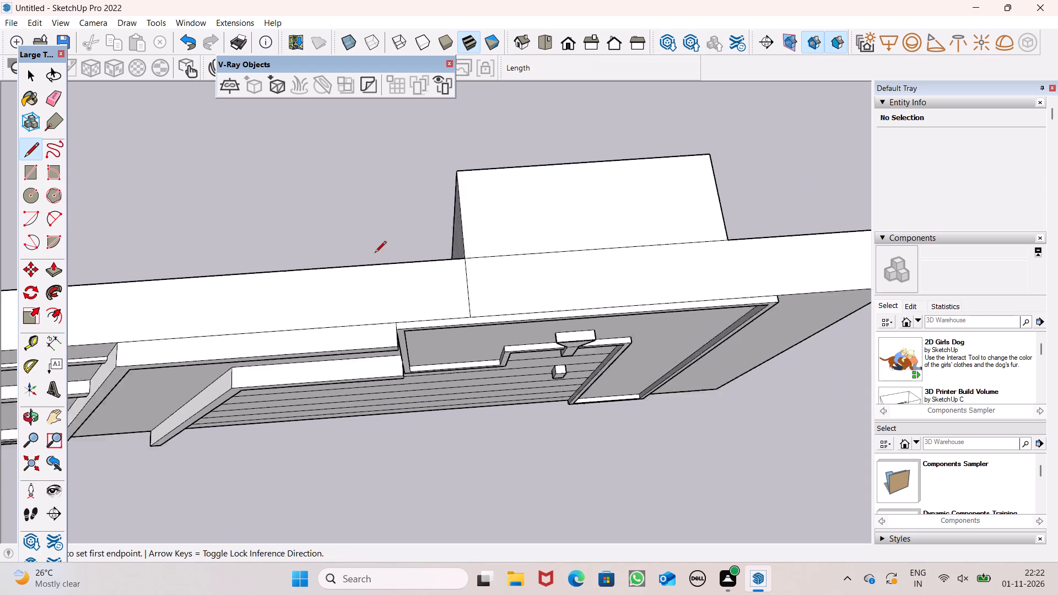
scroll(375, 253, down, 3)
scroll(656, 215, up, 4)
click(590, 257)
click(602, 307)
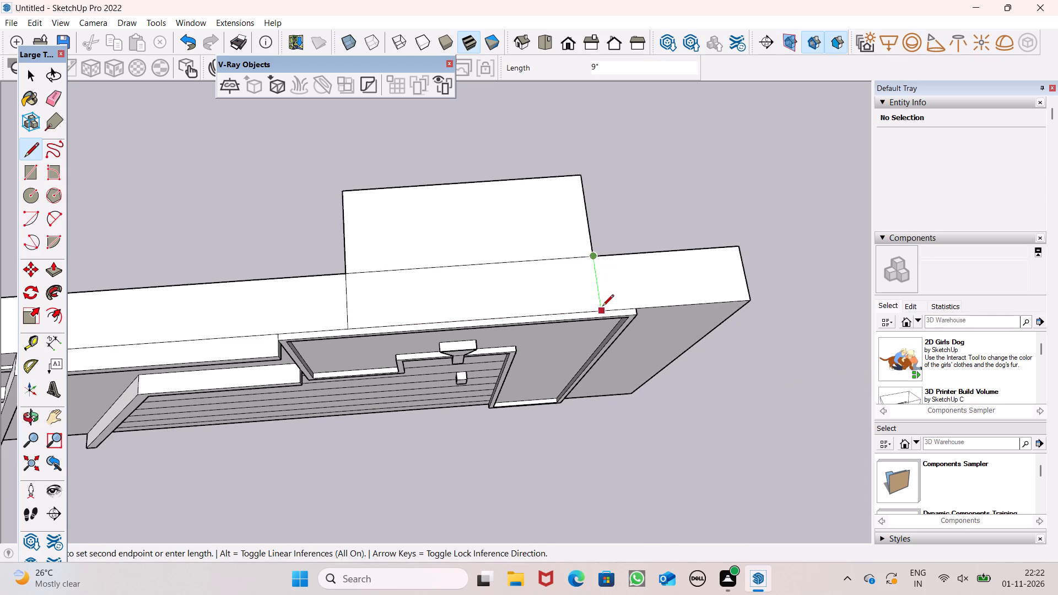
Erase the seam between the rear block's top and the panel's top face.
scroll(475, 218, down, 7)
middle_drag(495, 251, 469, 243)
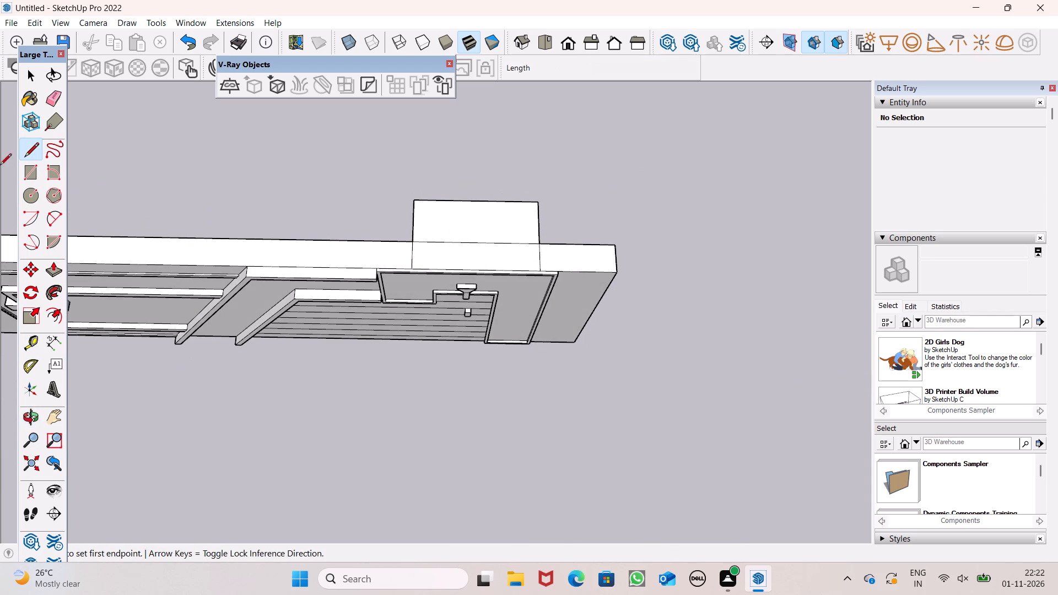
click(48, 101)
click(472, 240)
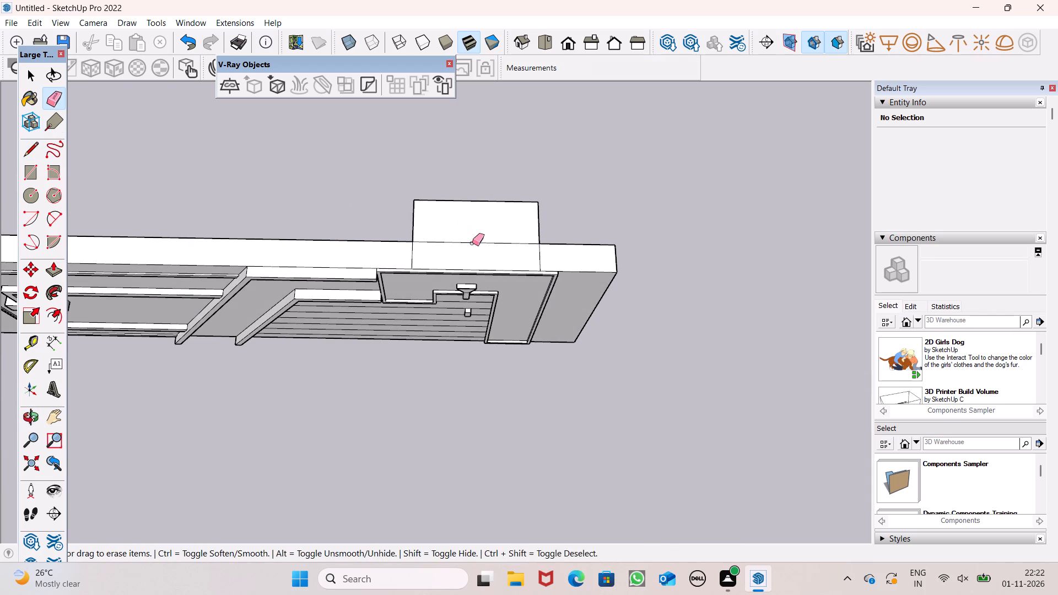
Pull the rear block's side face about 4 5/16" toward the nearer panel end to widen the block.
scroll(272, 161, down, 4)
middle_drag(384, 224, 0, 181)
middle_drag(106, 209, 225, 102)
click(46, 277)
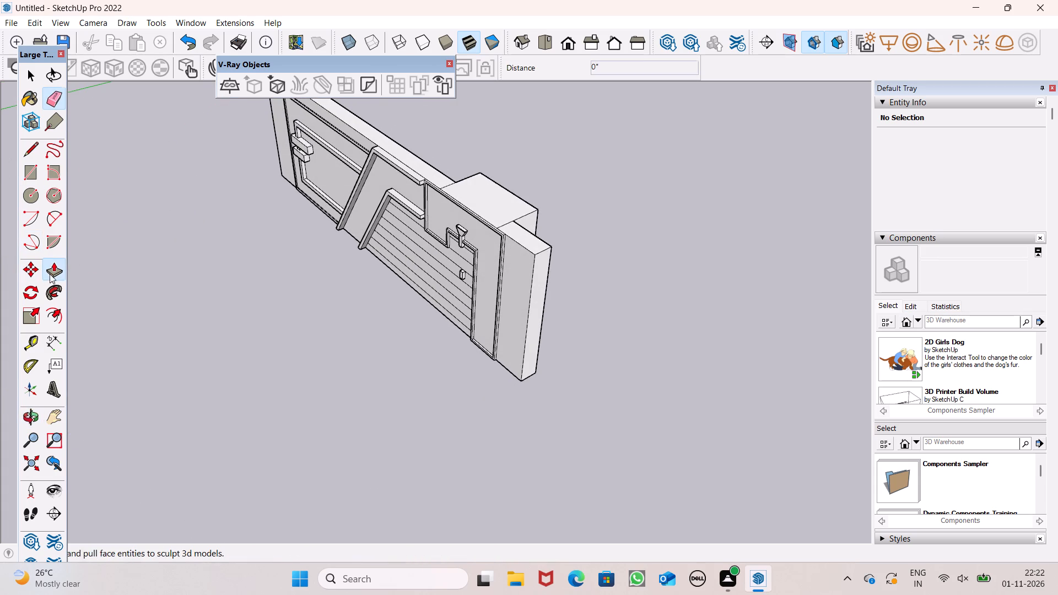
scroll(233, 295, up, 1)
middle_drag(233, 295, 30, 318)
scroll(387, 320, up, 5)
middle_drag(538, 269, 549, 295)
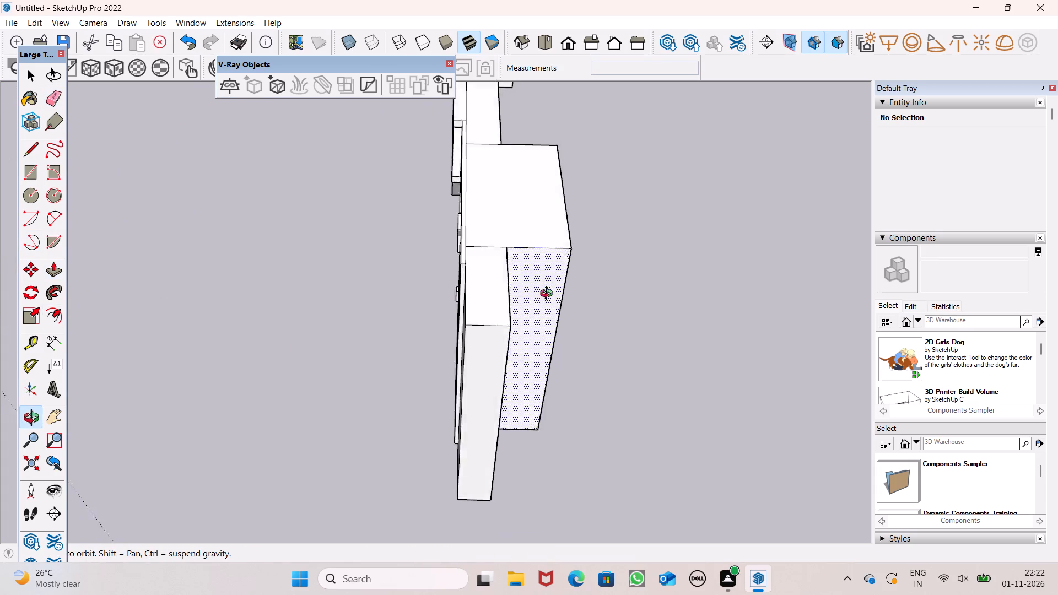
middle_drag(549, 295, 608, 344)
scroll(562, 309, up, 6)
drag(555, 289, 555, 302)
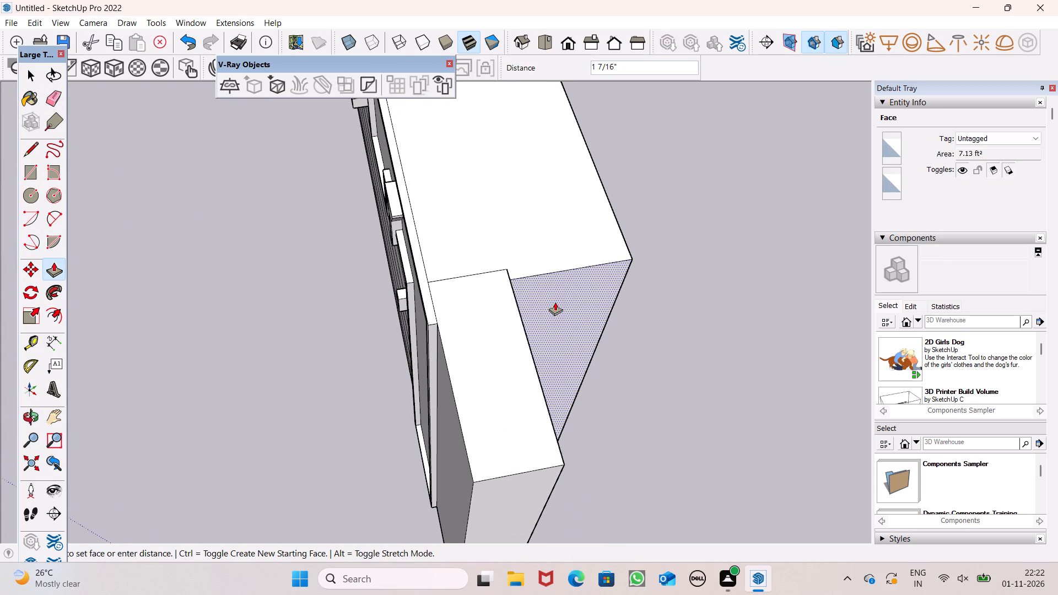
drag(555, 302, 426, 321)
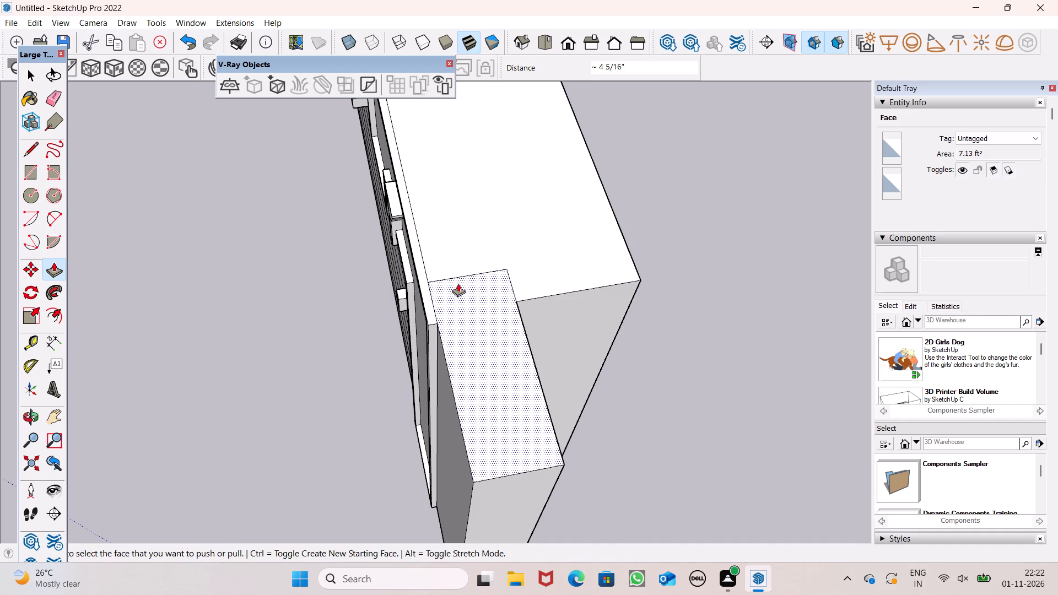
Erase the cross line and the short leftover seam on top where the widened rear block meets the panel.
click(43, 90)
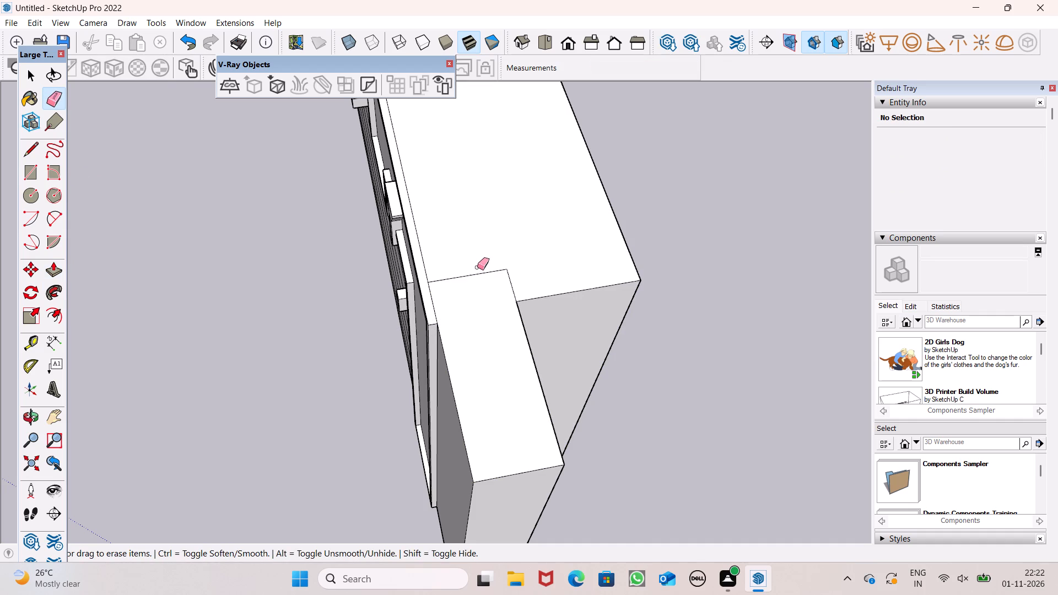
drag(477, 267, 477, 278)
scroll(509, 291, down, 6)
click(511, 302)
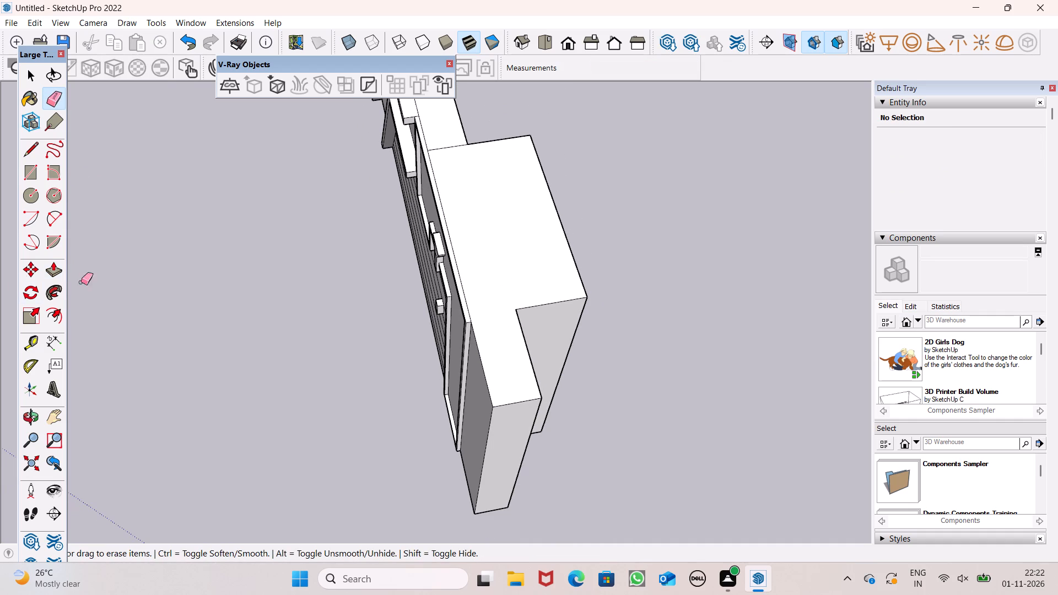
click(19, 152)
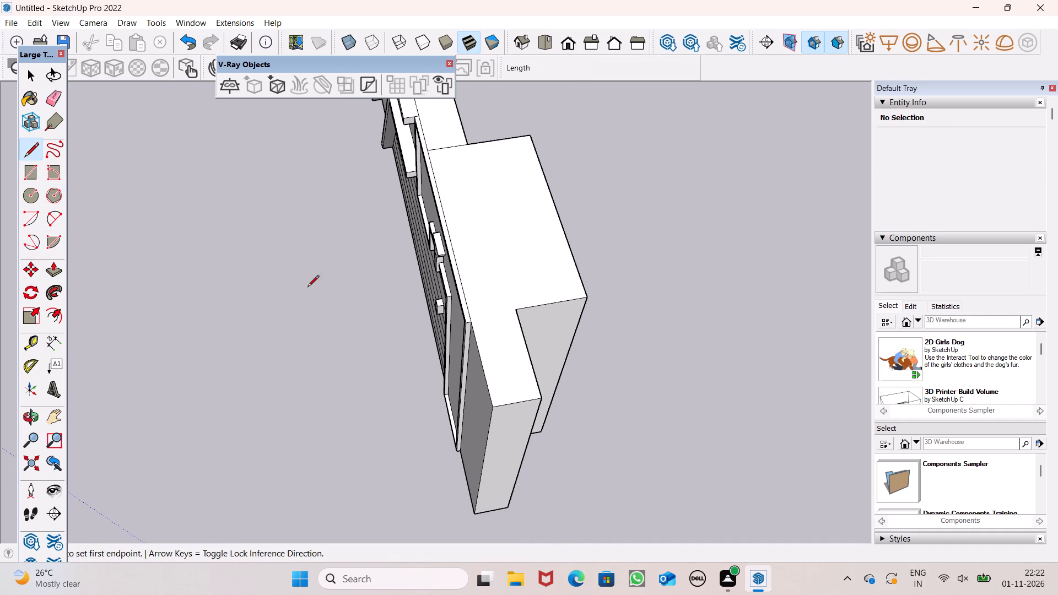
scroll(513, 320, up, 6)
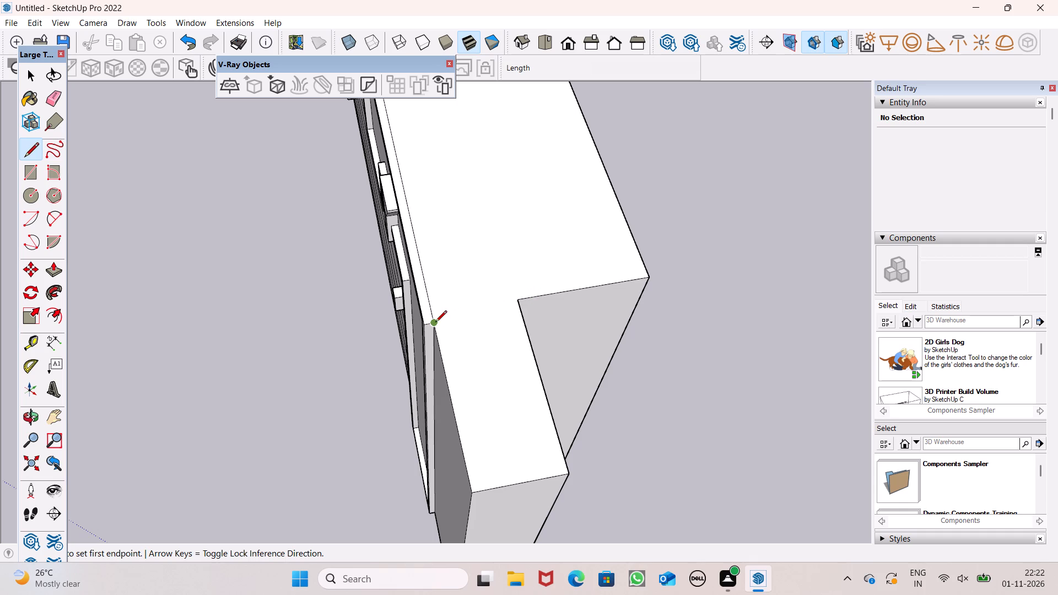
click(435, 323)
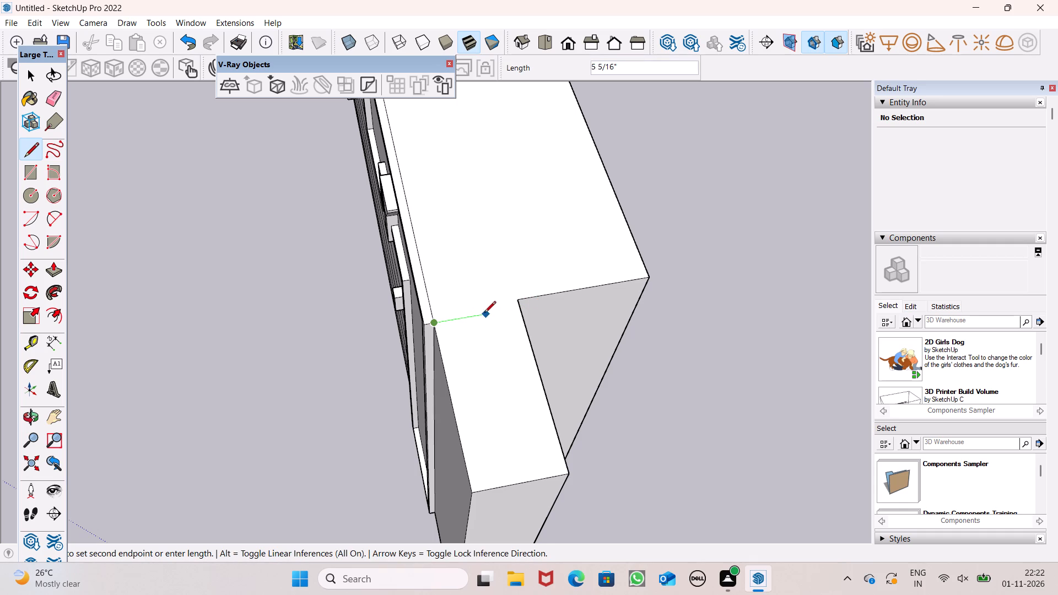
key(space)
Draw a line across the panel's top face from the front frame's outer corner to the panel's rear edge.
middle_drag(484, 318, 519, 359)
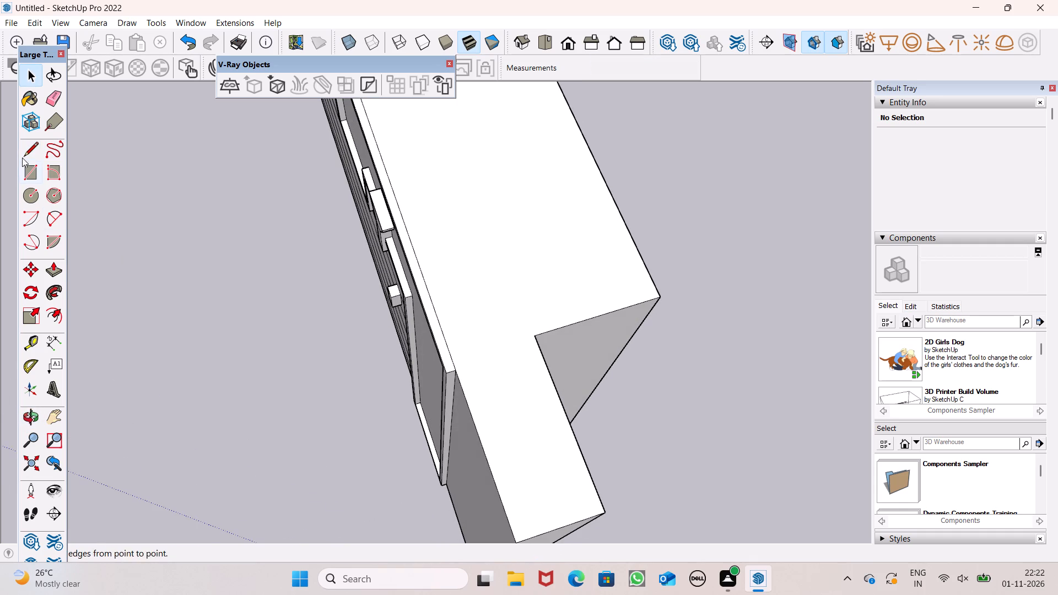
click(31, 146)
scroll(470, 346, up, 8)
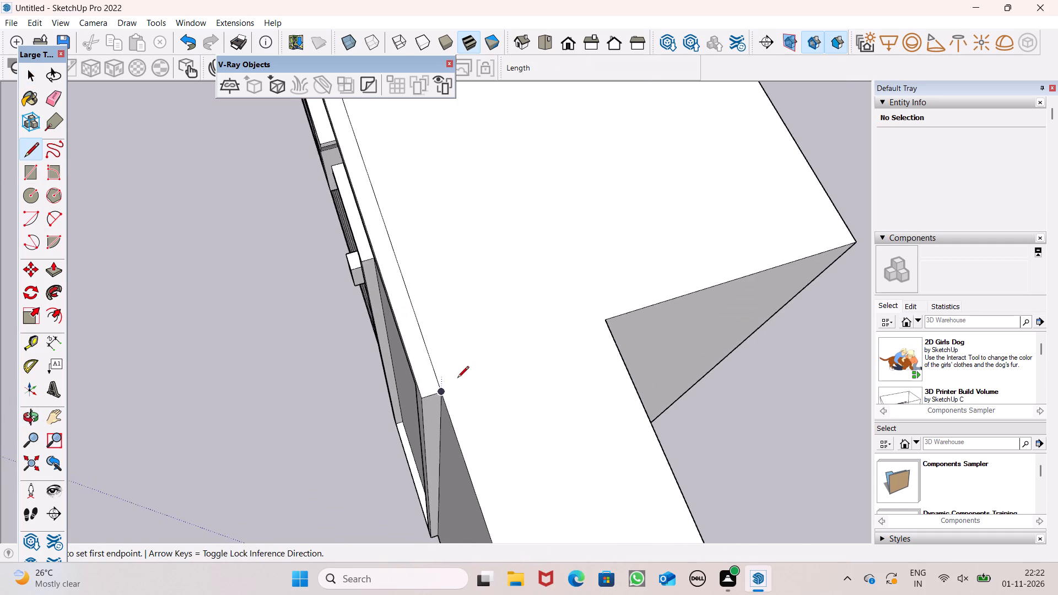
scroll(457, 378, up, 3)
click(435, 396)
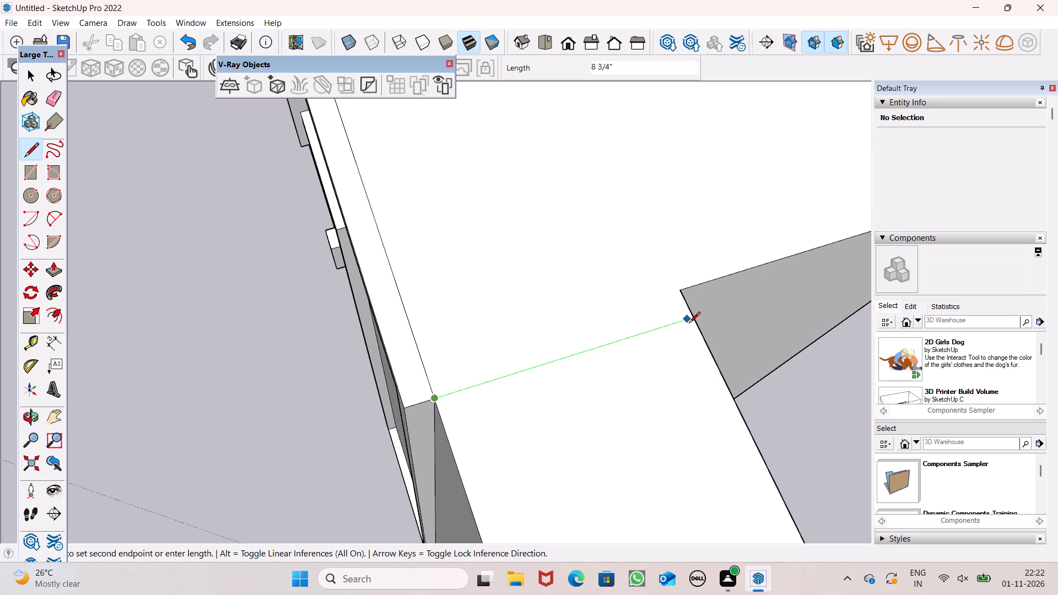
drag(697, 323, 685, 325)
scroll(526, 306, down, 7)
middle_drag(597, 355, 527, 360)
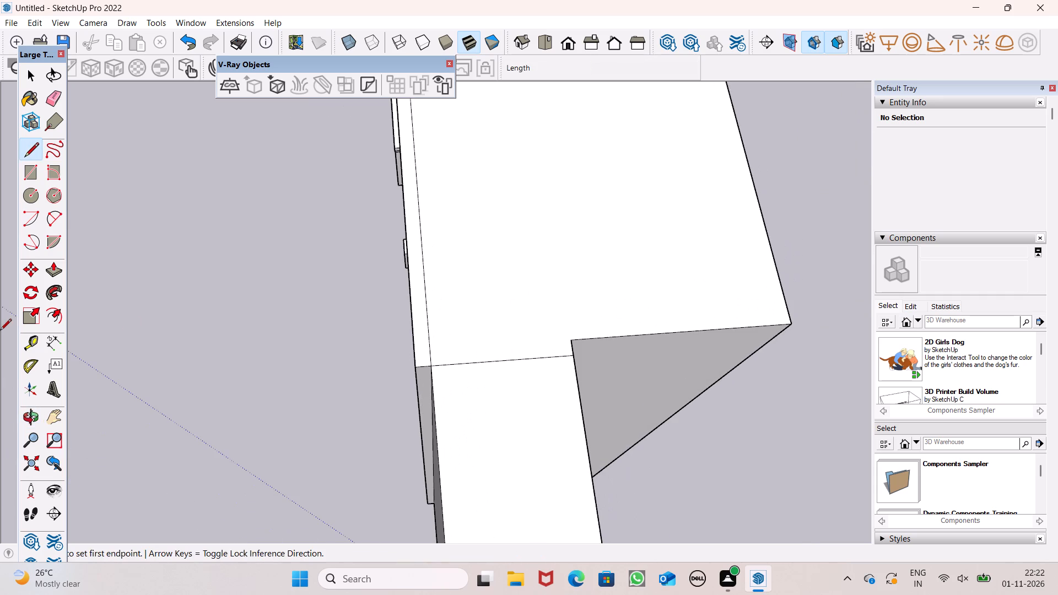
Pull the rear block's side face about 1 1/16" toward the nearer panel end, flush with the line across the top.
click(56, 277)
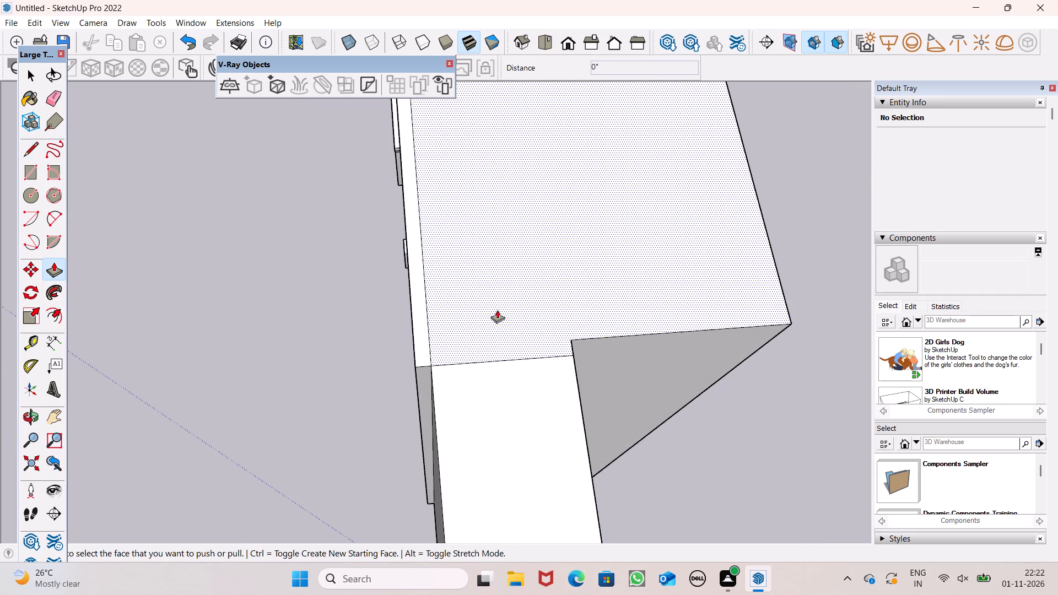
scroll(559, 311, up, 6)
drag(563, 365, 553, 386)
click(552, 386)
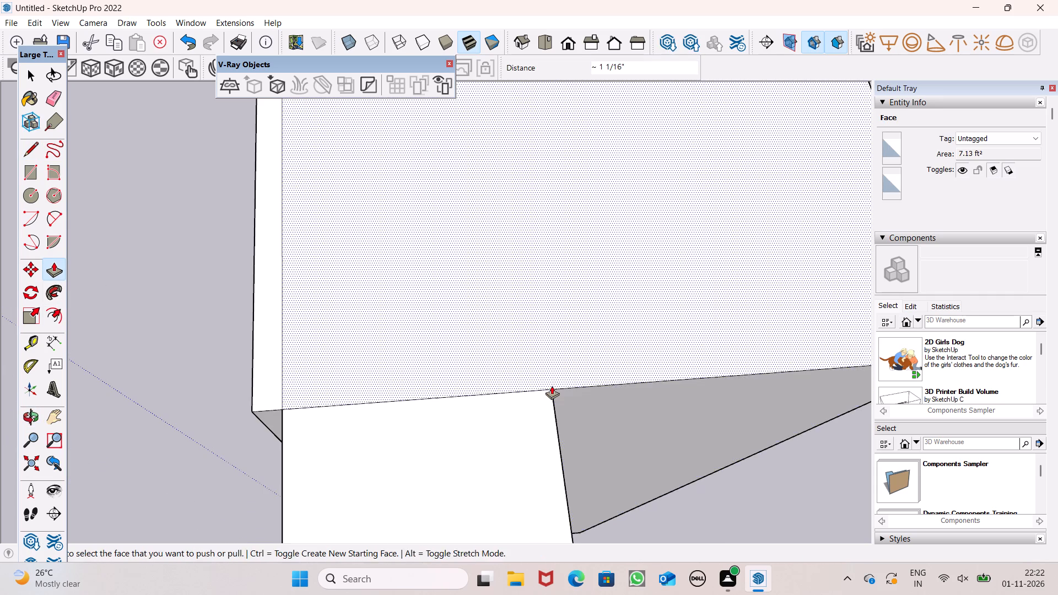
scroll(498, 353, down, 6)
key(space)
scroll(504, 391, down, 5)
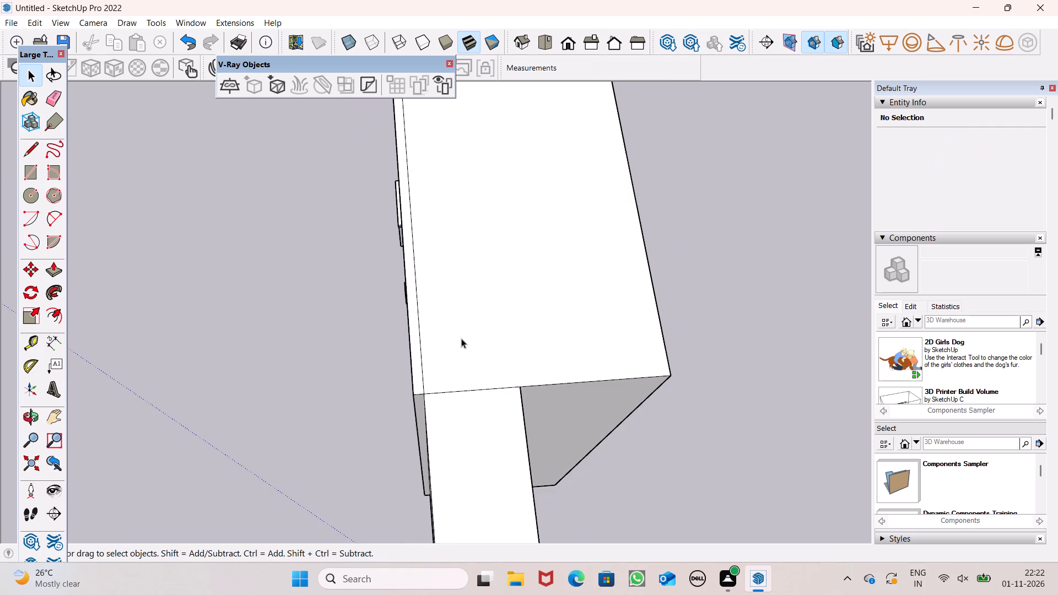
Pull the rear block's opposite side face outward about 9 1/2", widening it along the panel away from the nearer panel end.
scroll(461, 338, down, 7)
middle_drag(285, 383, 731, 277)
scroll(726, 239, down, 4)
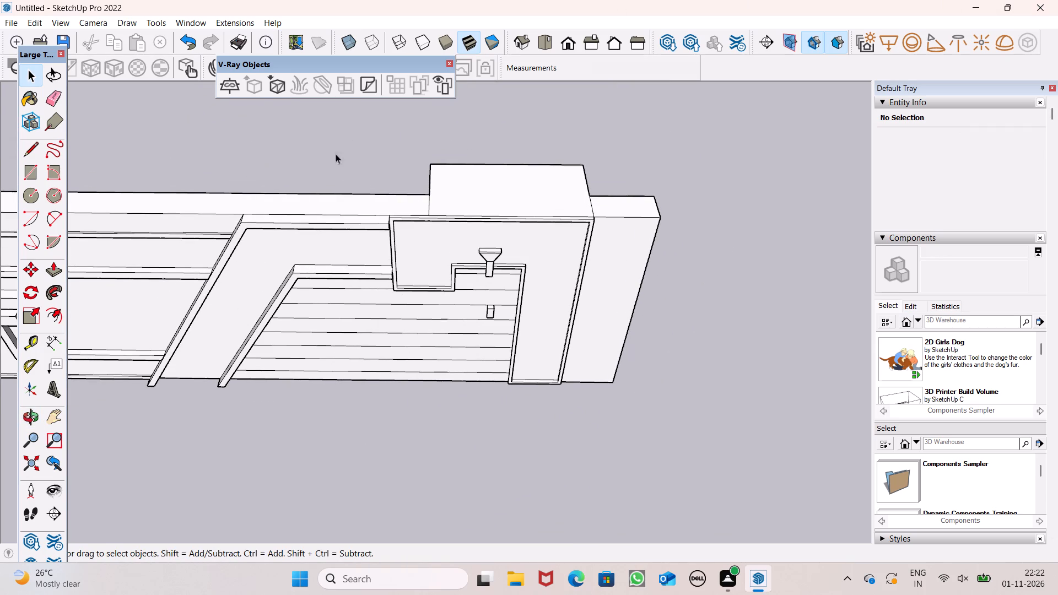
middle_drag(496, 157, 0, 423)
scroll(0, 430, up, 1)
scroll(348, 192, down, 5)
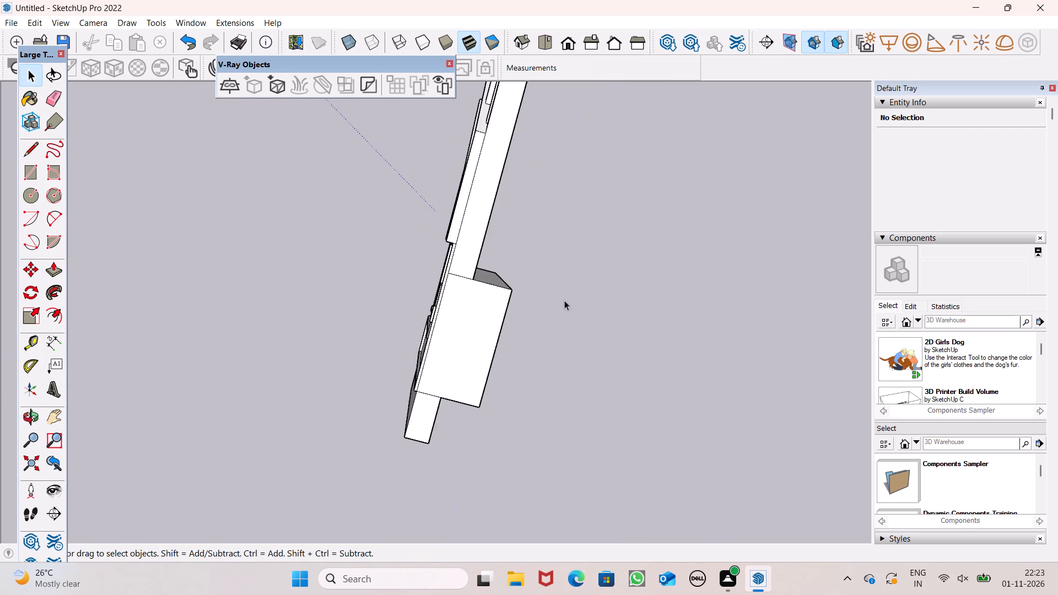
middle_drag(585, 316, 605, 83)
middle_drag(700, 369, 159, 423)
scroll(160, 423, up, 1)
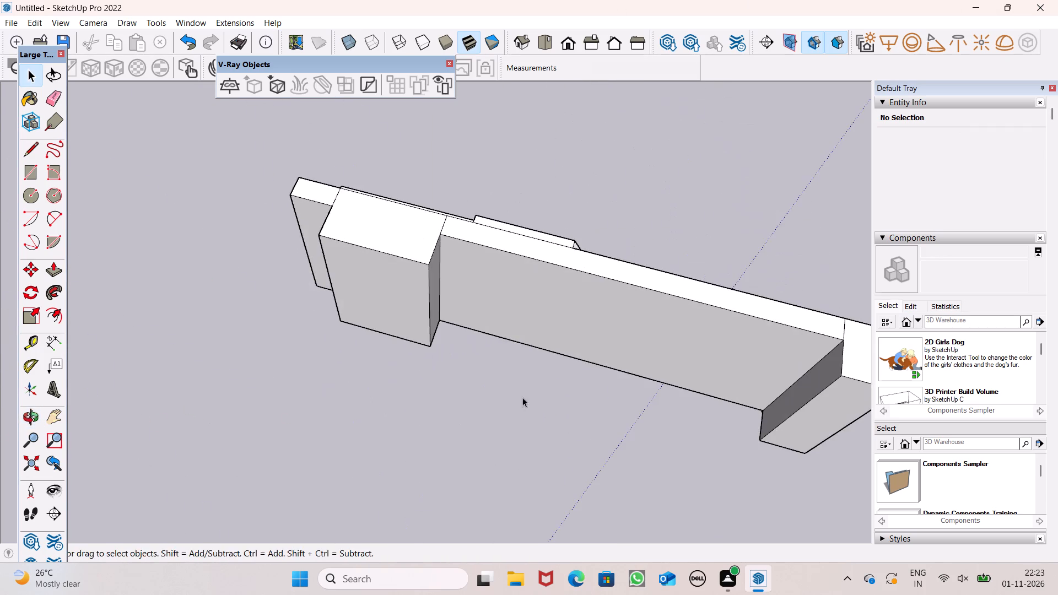
middle_drag(577, 387, 226, 310)
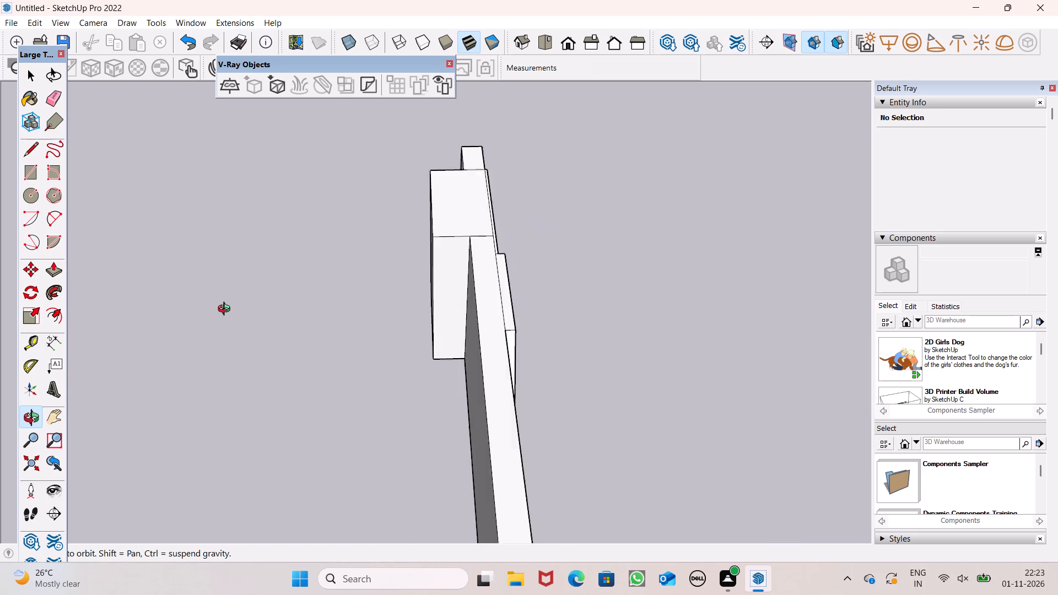
middle_drag(226, 310, 39, 332)
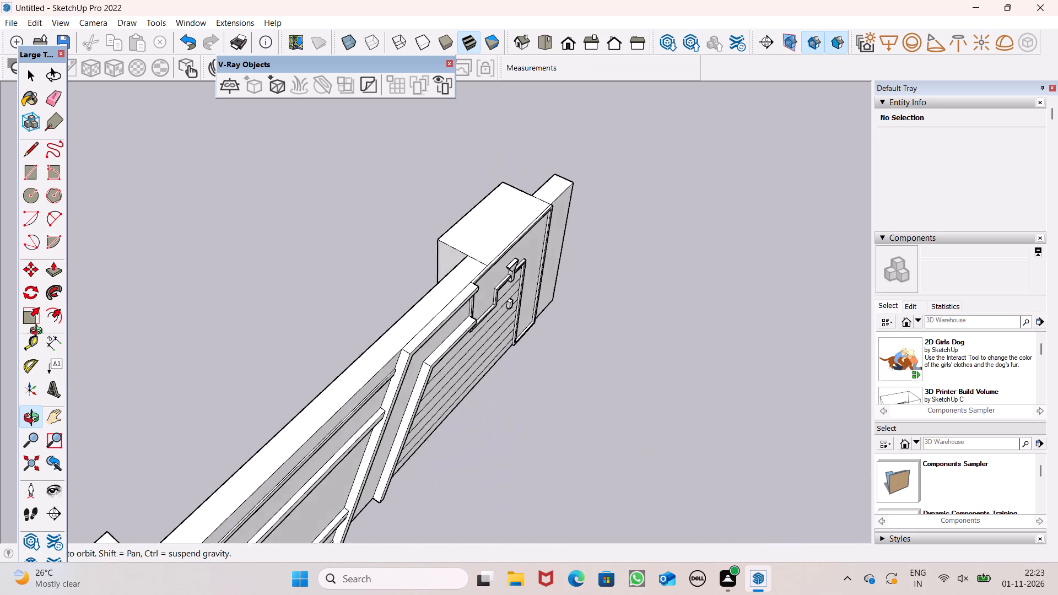
middle_drag(39, 332, 233, 371)
click(60, 278)
scroll(679, 285, up, 3)
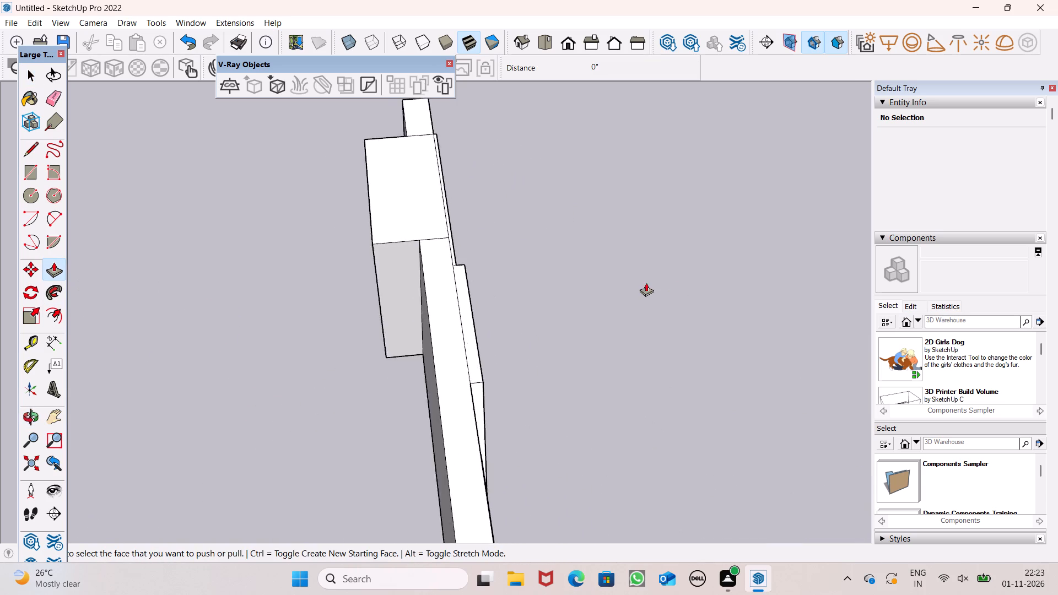
scroll(646, 283, up, 5)
scroll(514, 253, down, 4)
scroll(282, 242, up, 6)
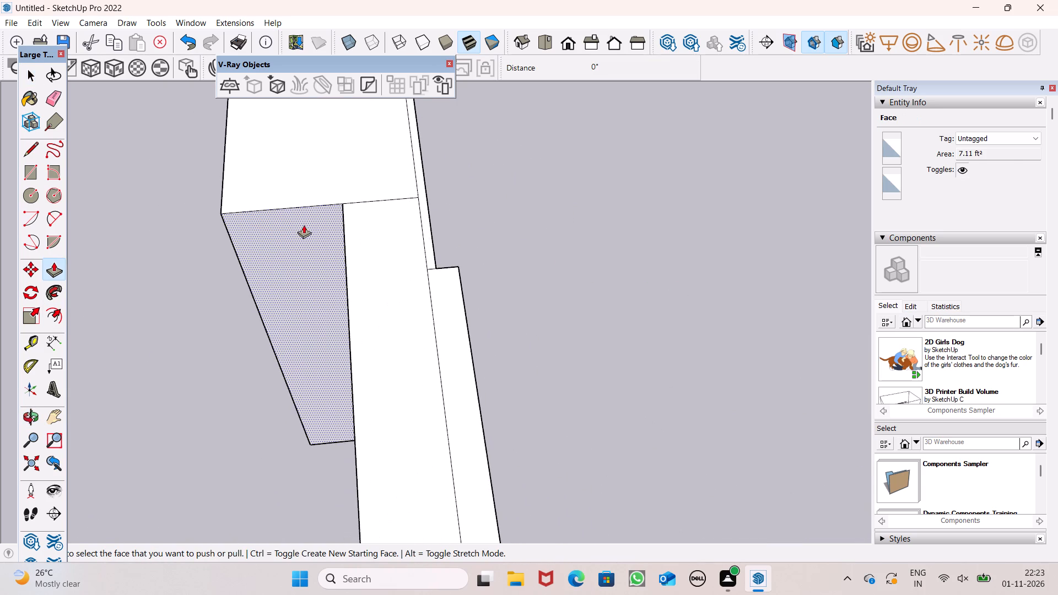
drag(304, 225, 435, 261)
scroll(419, 256, down, 4)
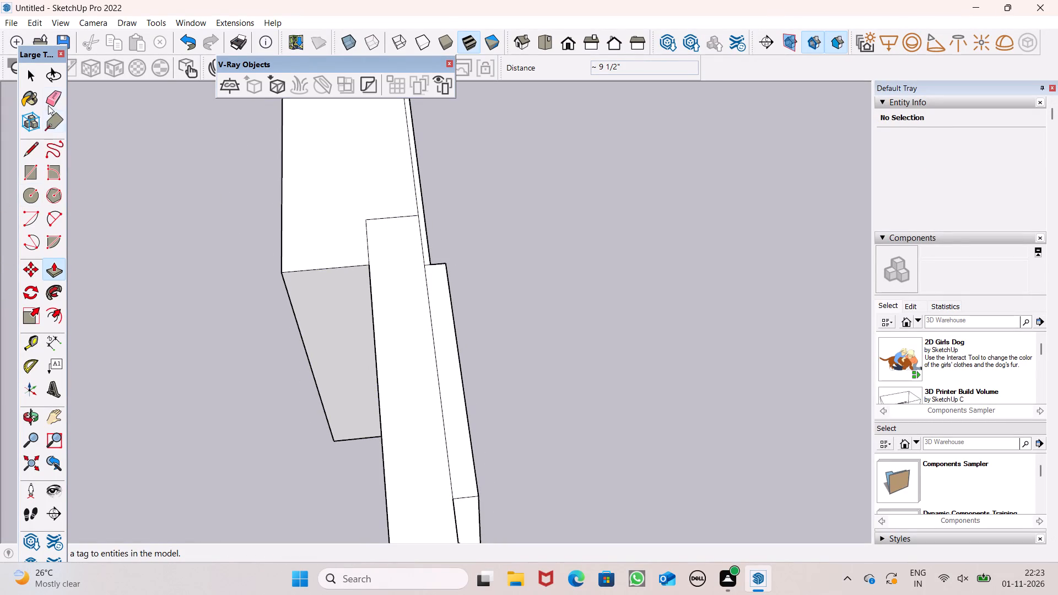
Draw a 9" line across the panel's top face from the widened block's new inner corner to the front edge.
click(24, 148)
scroll(400, 293, up, 6)
scroll(323, 236, up, 7)
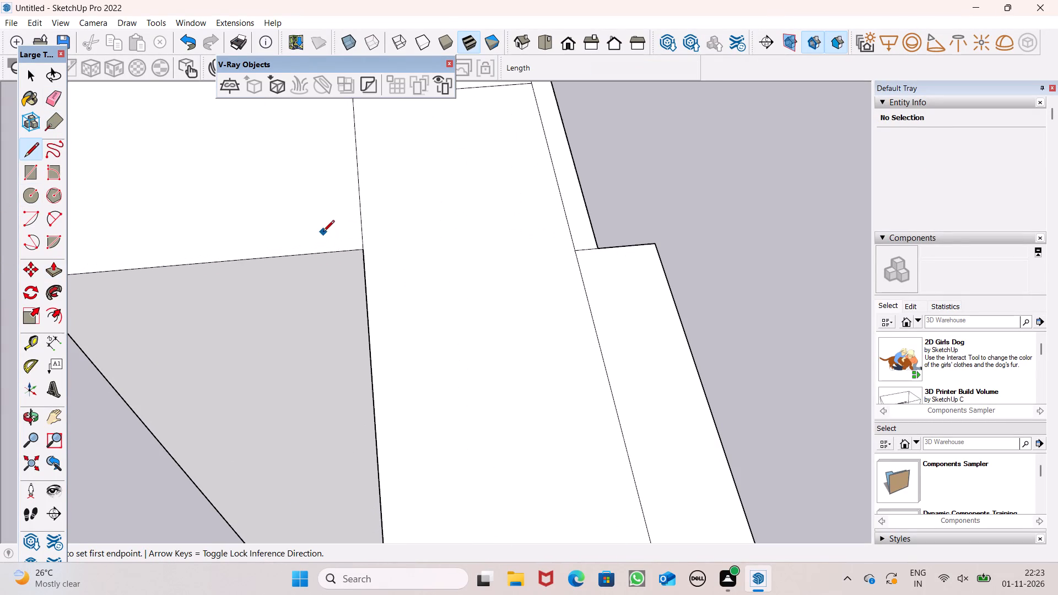
click(361, 252)
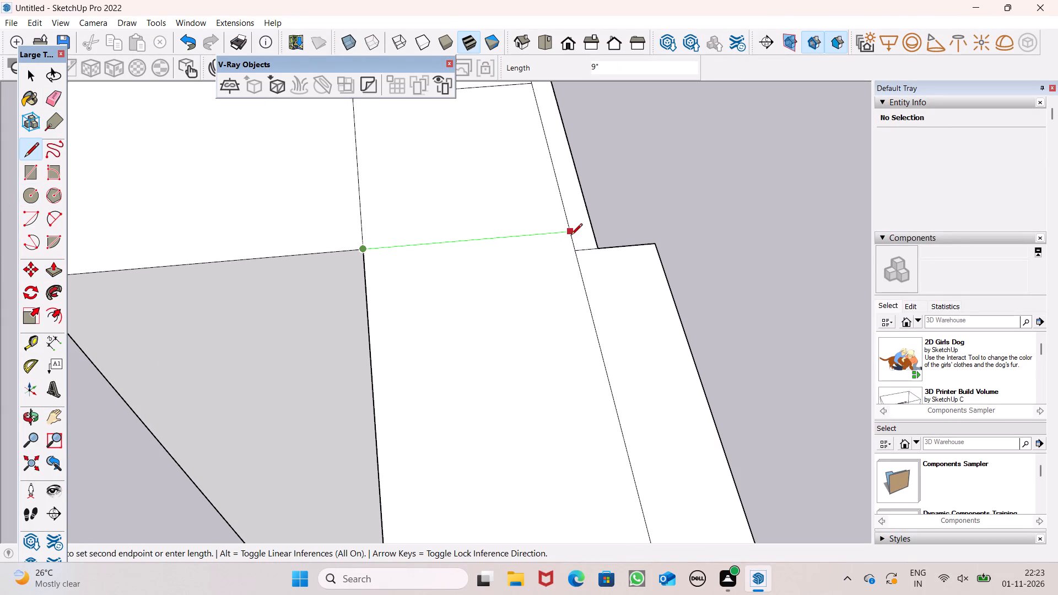
click(569, 235)
scroll(496, 305, down, 7)
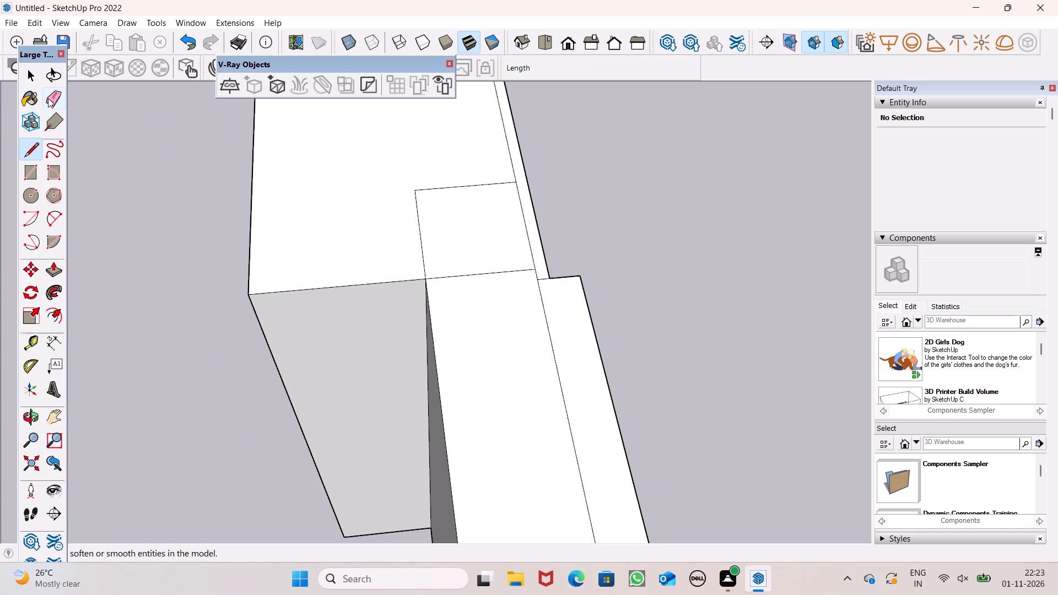
Erase the leftover seams on top where the widened rear block meets the panel, merging them into one top face.
click(48, 97)
drag(425, 169, 413, 226)
middle_drag(687, 250, 305, 261)
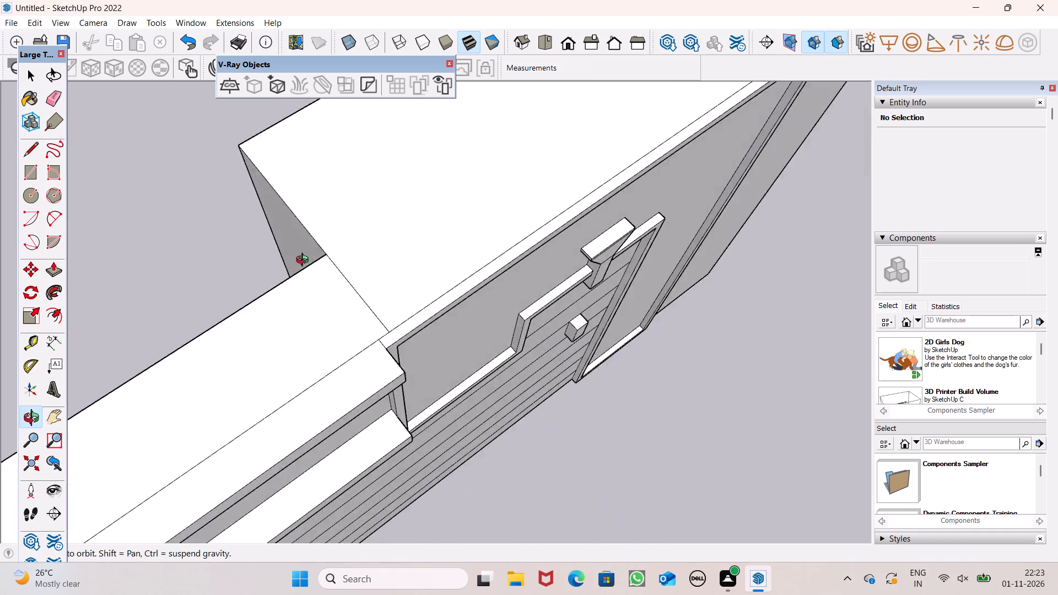
middle_drag(305, 261, 268, 181)
scroll(409, 190, down, 4)
middle_drag(503, 279, 343, 214)
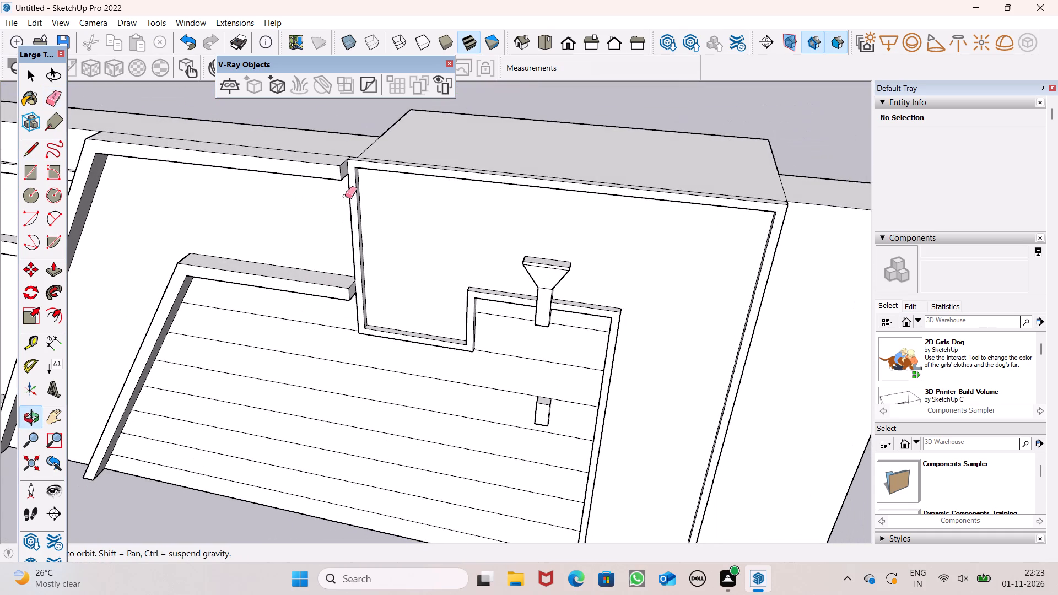
scroll(361, 204, down, 3)
middle_drag(387, 220, 474, 196)
key(space)
Pull the merged top face of the block up about 6 15/16" above the panel's top.
scroll(340, 171, down, 1)
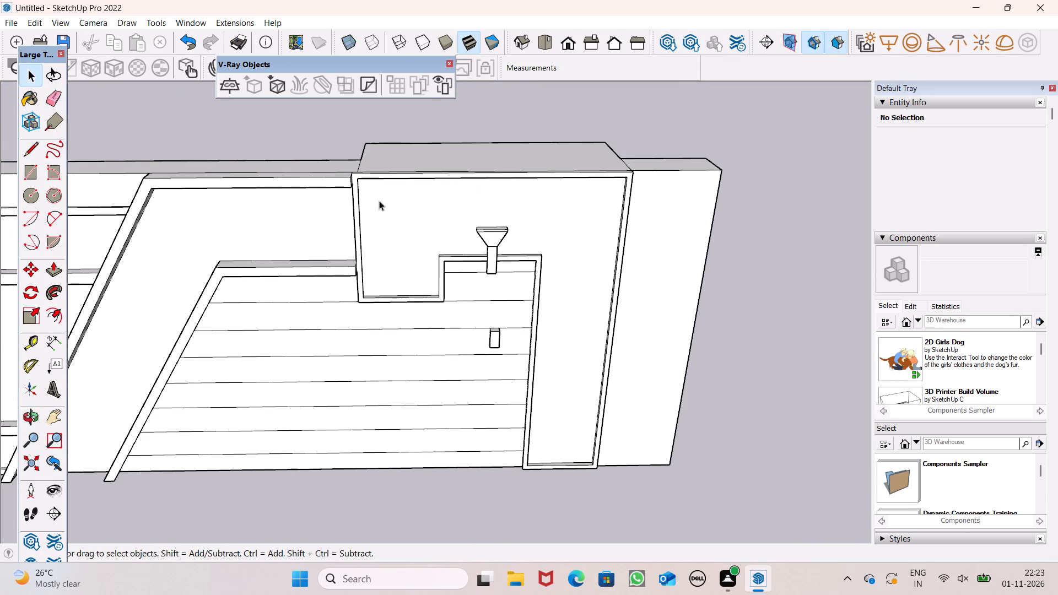
scroll(338, 187, down, 2)
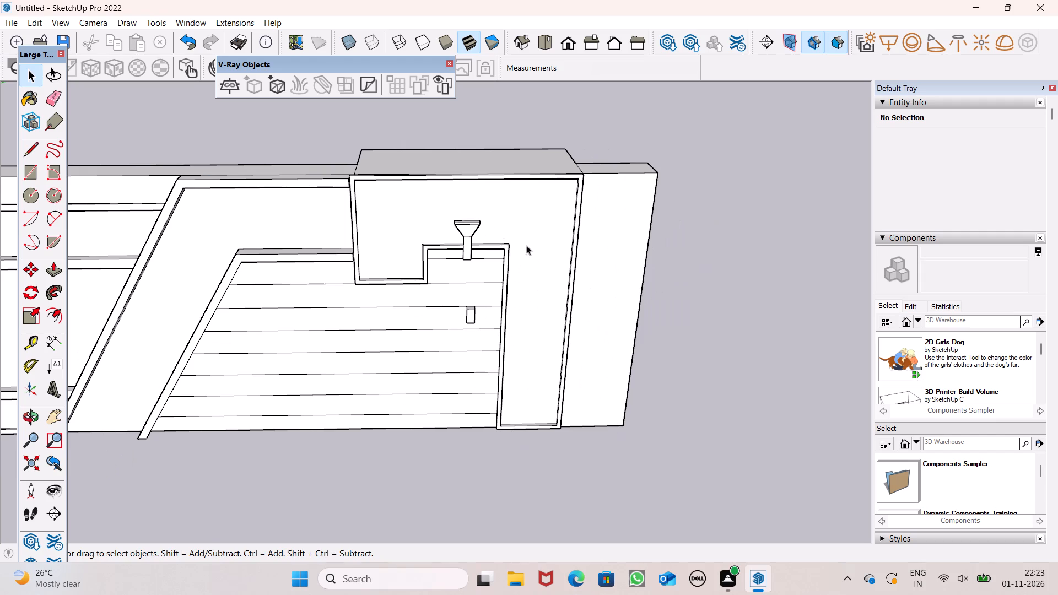
middle_drag(629, 249, 519, 311)
click(55, 265)
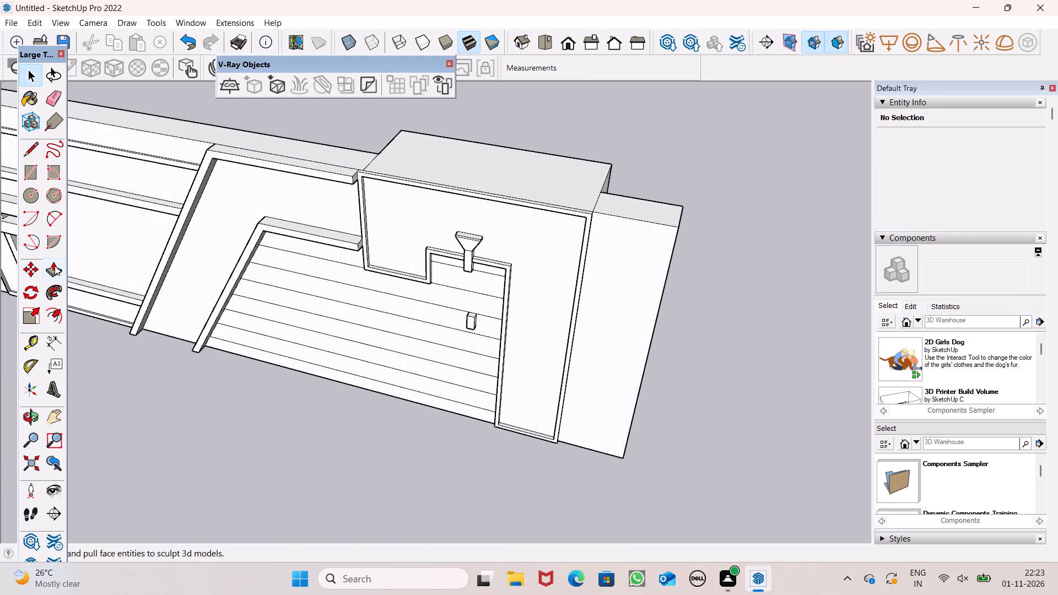
scroll(447, 122, up, 7)
scroll(472, 218, down, 6)
middle_drag(479, 240, 526, 209)
scroll(522, 210, up, 1)
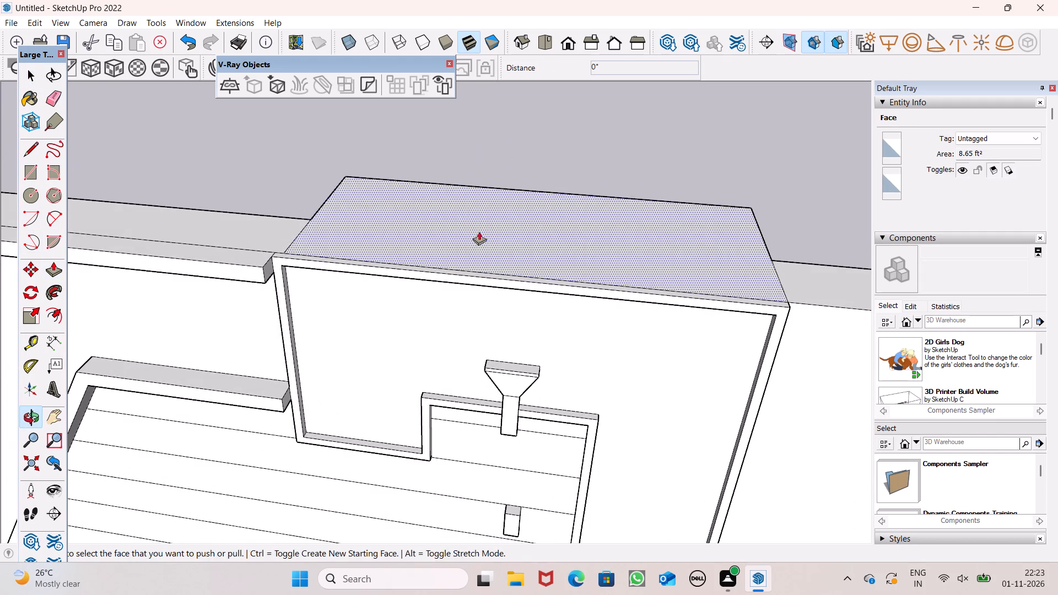
drag(475, 237, 478, 195)
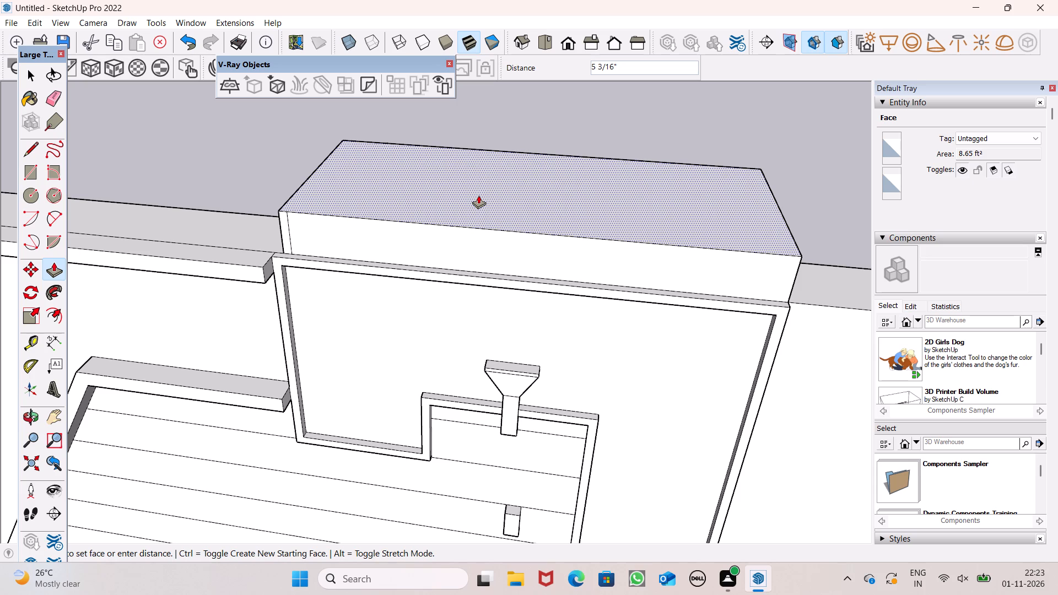
drag(478, 195, 479, 196)
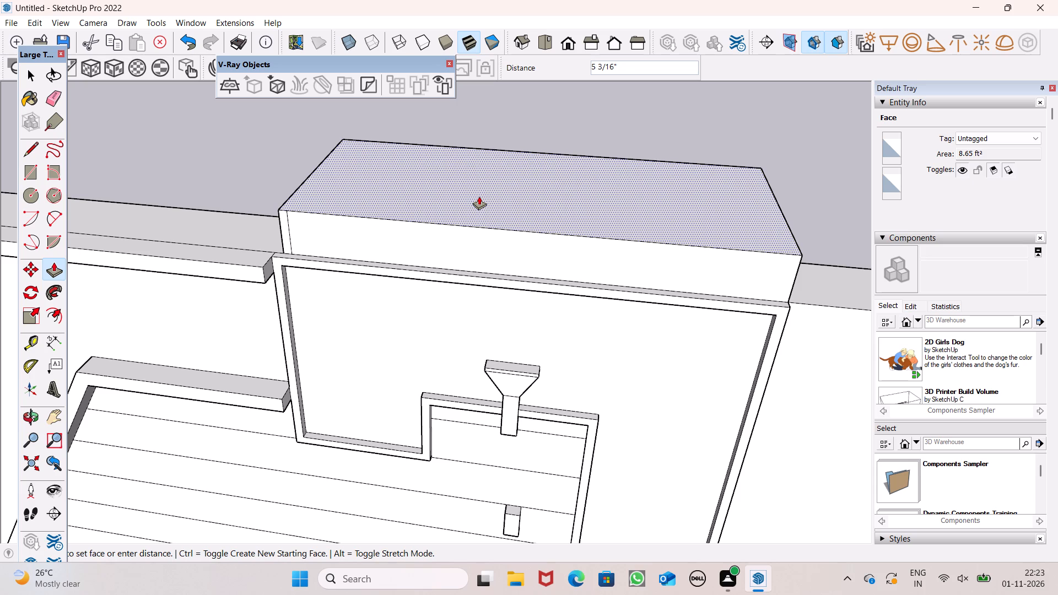
drag(479, 196, 477, 182)
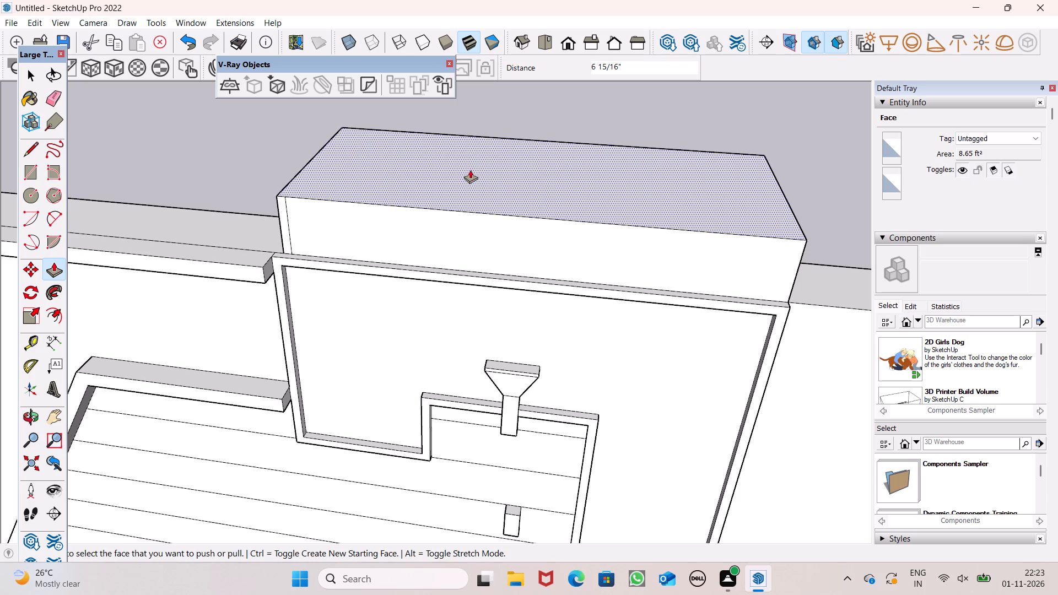
Erase the leftover vertical seams on both side faces and on the front face of the raised block.
scroll(453, 163, down, 4)
middle_drag(359, 260, 568, 125)
middle_drag(439, 126, 439, 178)
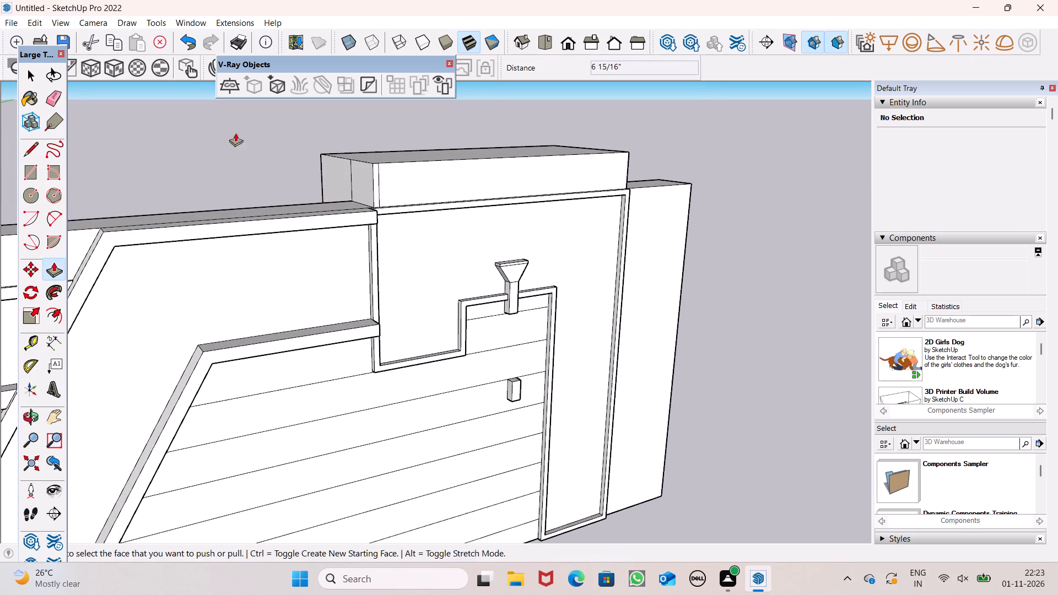
click(51, 98)
middle_drag(255, 185, 440, 232)
scroll(382, 190, up, 6)
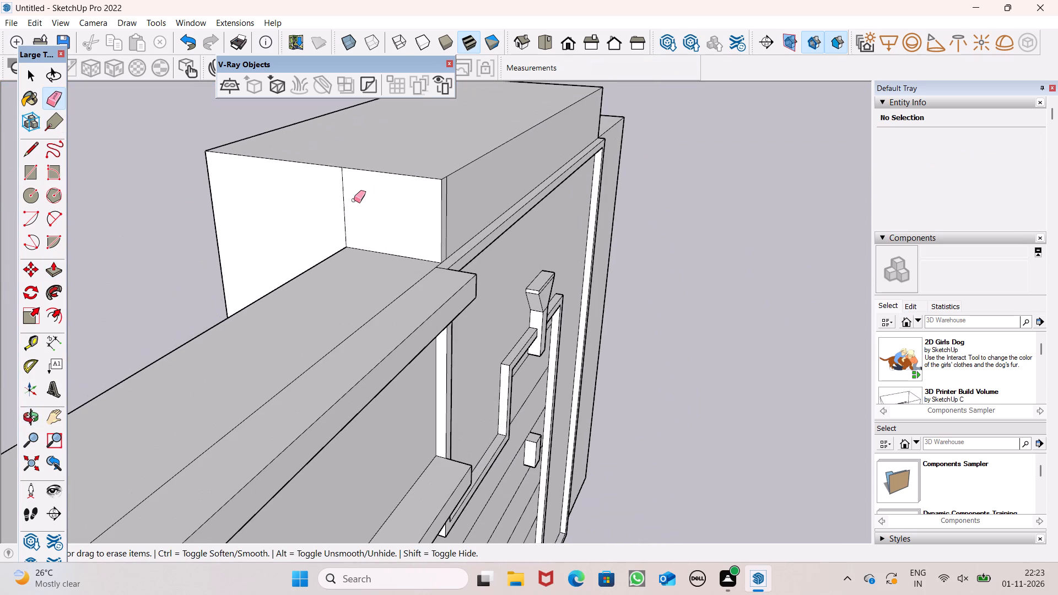
drag(354, 200, 339, 197)
middle_drag(493, 223, 238, 226)
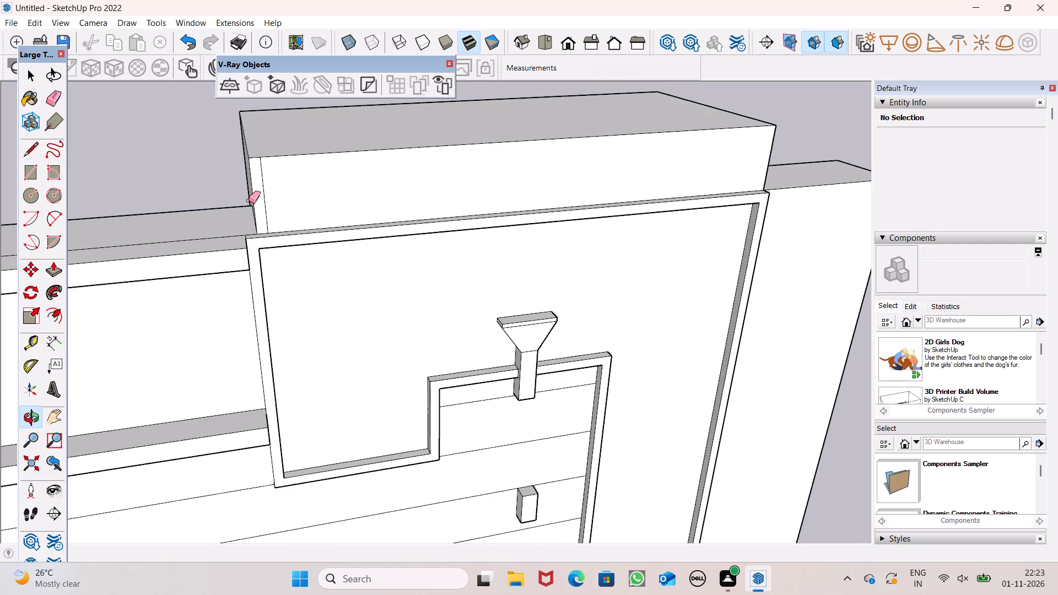
click(259, 193)
scroll(272, 147, down, 5)
middle_drag(500, 206, 40, 210)
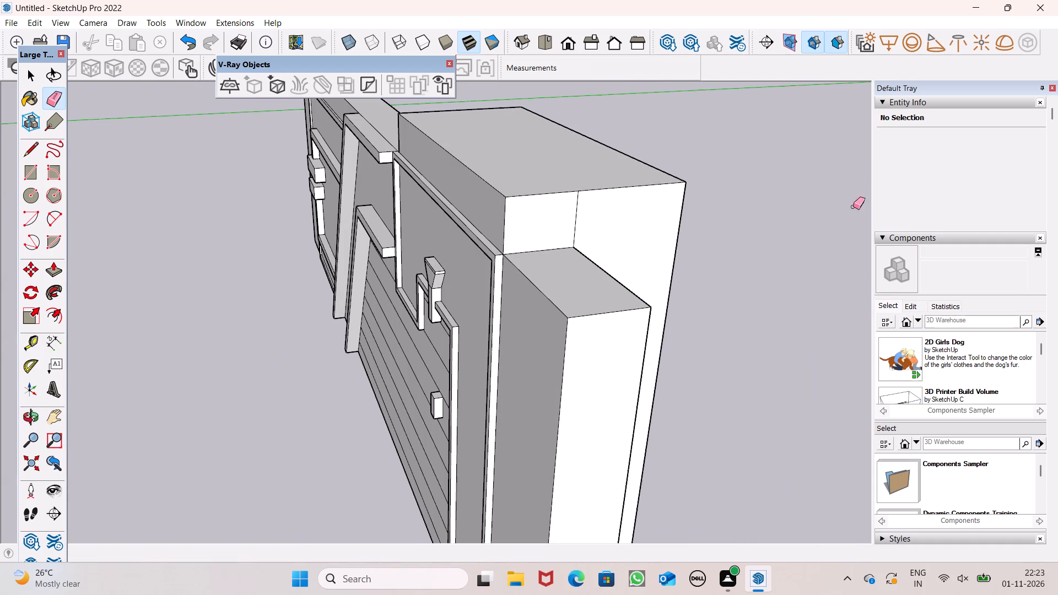
drag(604, 225, 571, 223)
drag(586, 219, 571, 220)
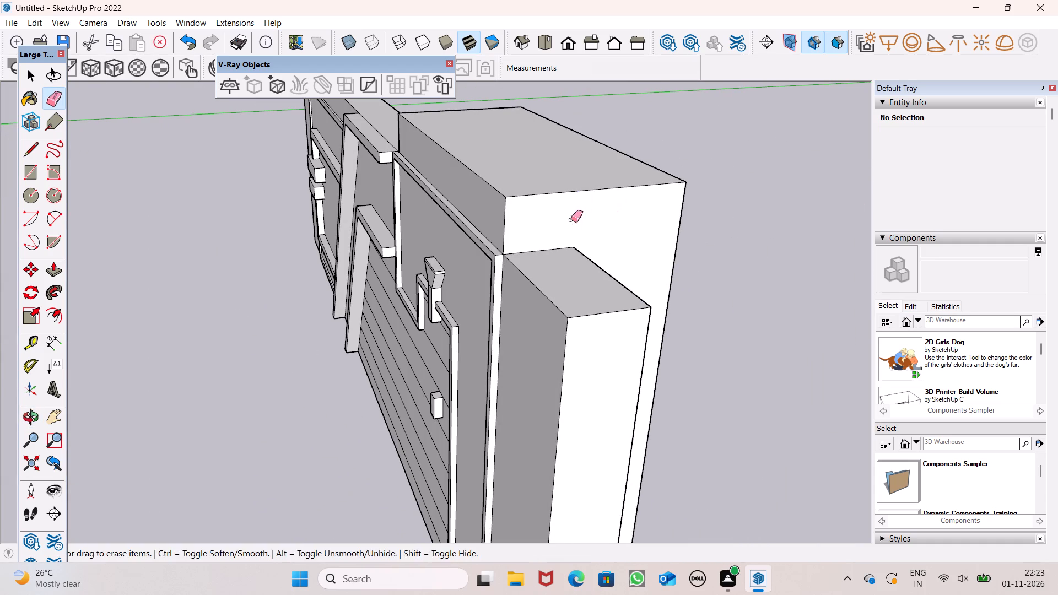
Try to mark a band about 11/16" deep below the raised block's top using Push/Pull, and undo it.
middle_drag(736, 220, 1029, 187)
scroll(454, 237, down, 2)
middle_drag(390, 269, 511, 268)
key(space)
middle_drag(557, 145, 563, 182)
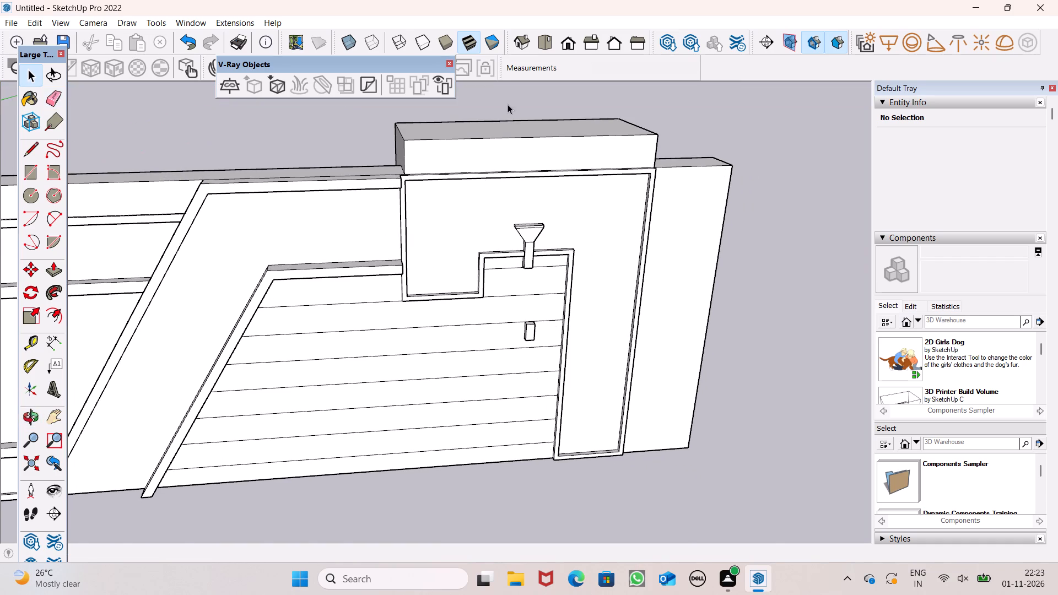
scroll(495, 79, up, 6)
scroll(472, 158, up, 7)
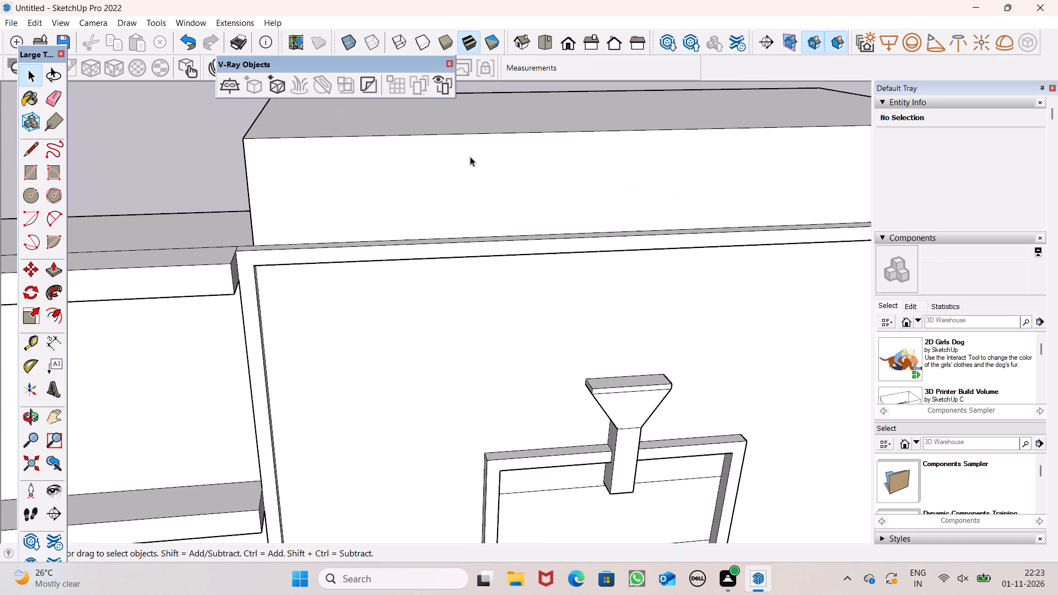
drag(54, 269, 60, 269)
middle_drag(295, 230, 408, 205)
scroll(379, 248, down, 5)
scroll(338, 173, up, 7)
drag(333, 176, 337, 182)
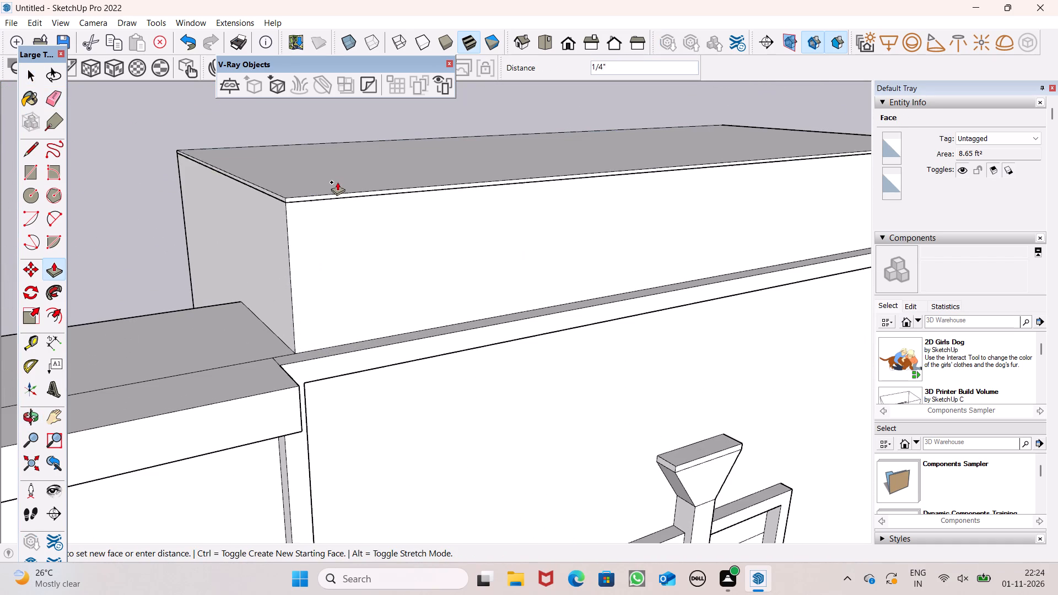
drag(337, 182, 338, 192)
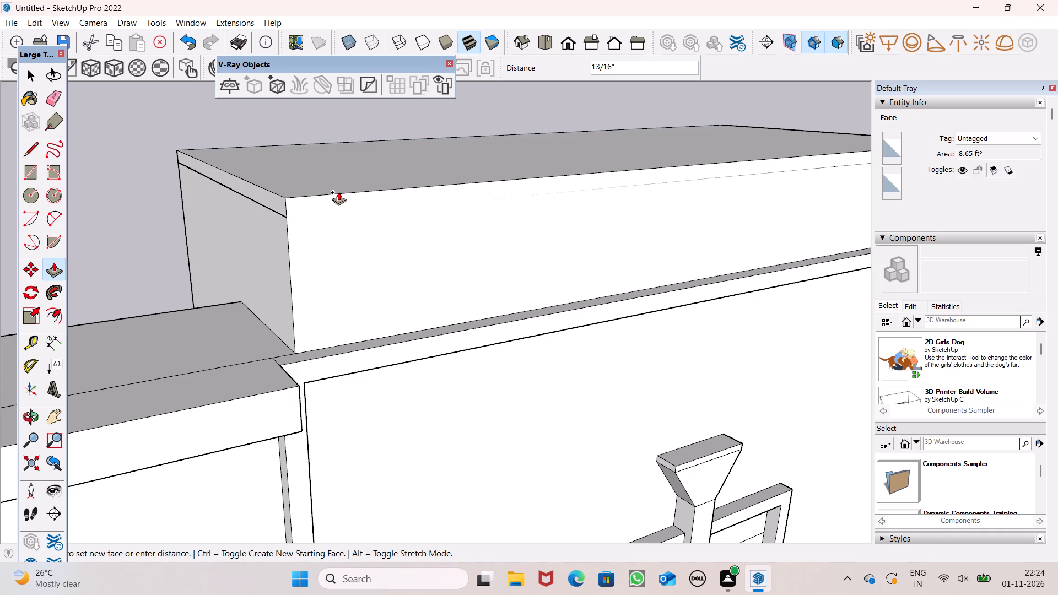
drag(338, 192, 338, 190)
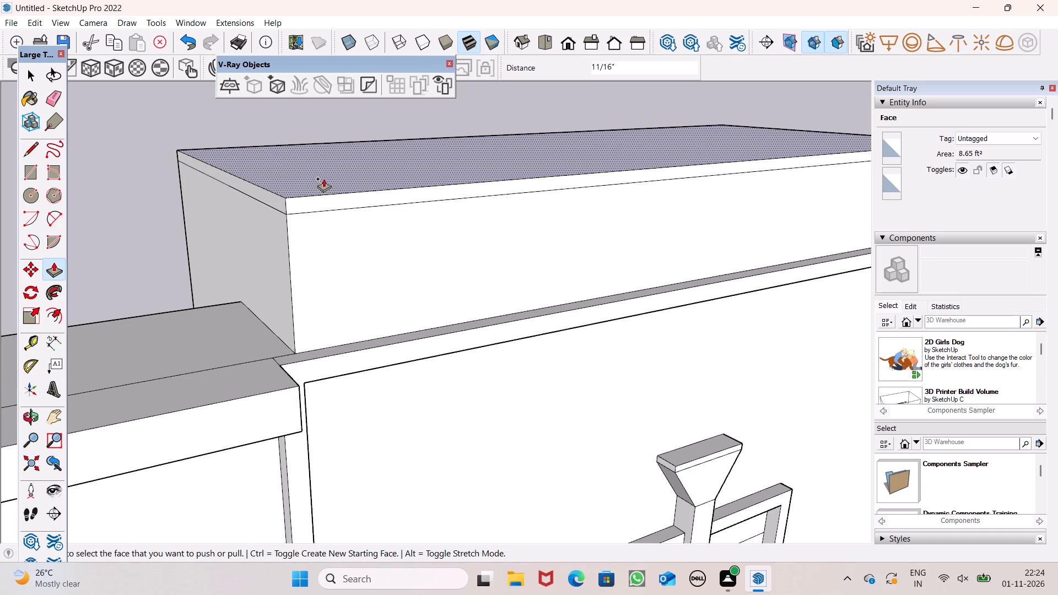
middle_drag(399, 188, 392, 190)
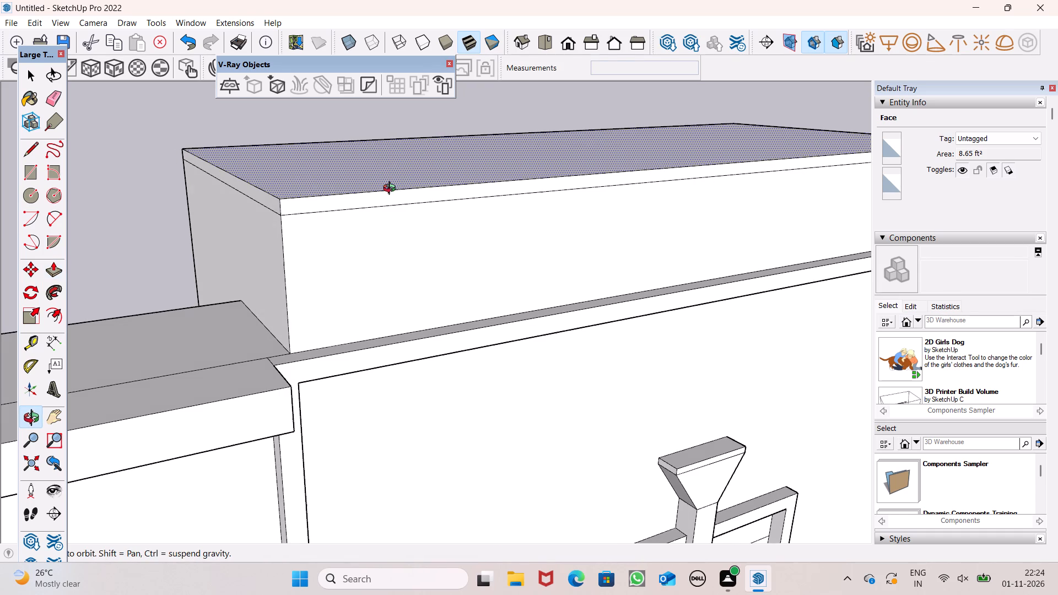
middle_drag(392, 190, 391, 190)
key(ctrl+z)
Push the raised block's top face down with new starting faces to mark edges about 1 1/16" and 2" below its top.
drag(333, 180, 332, 203)
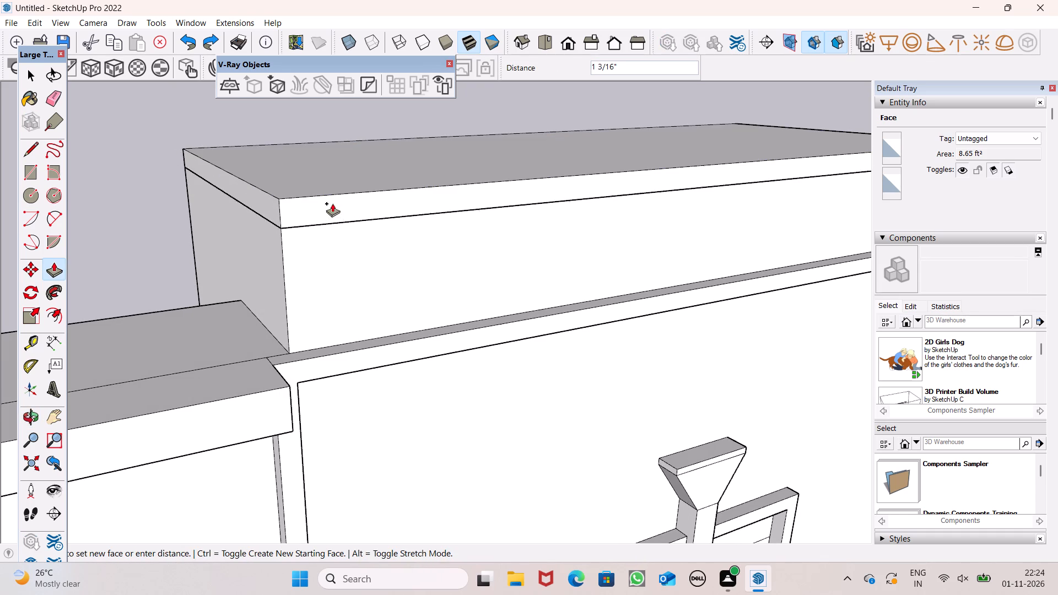
drag(332, 203, 332, 202)
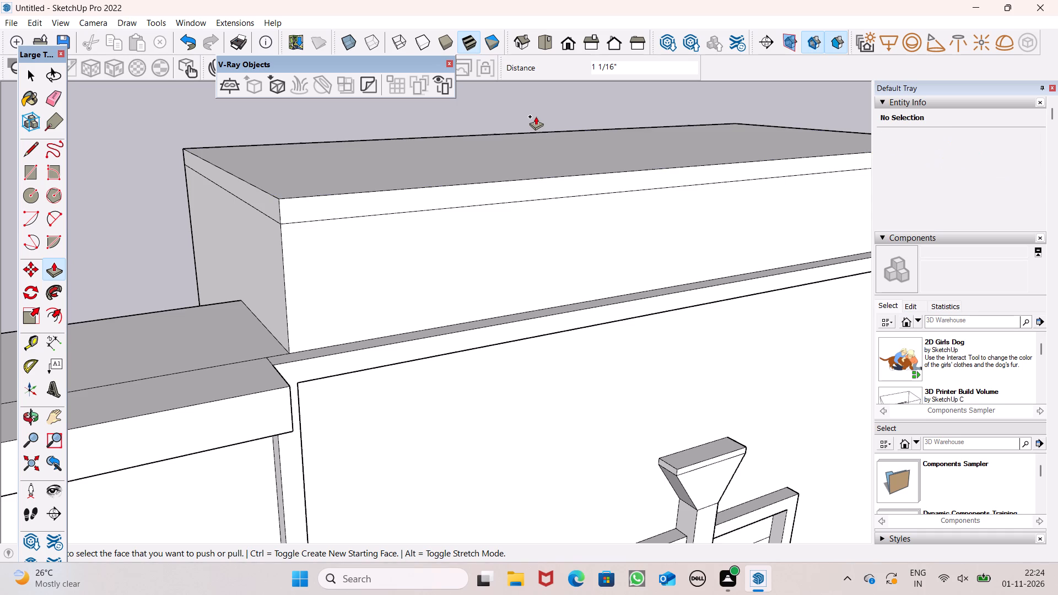
scroll(258, 172, up, 1)
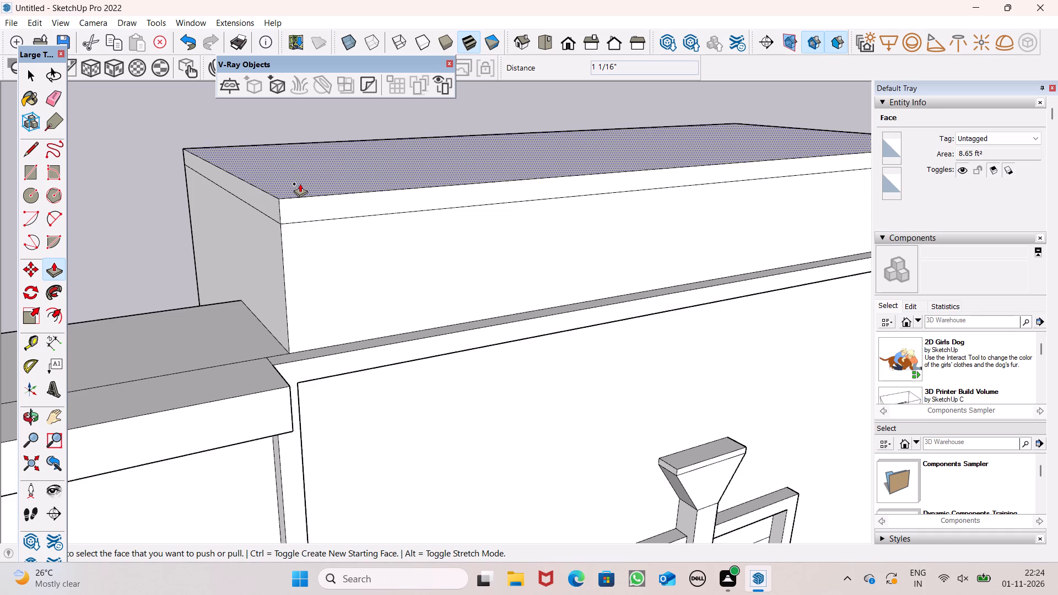
drag(298, 183, 300, 199)
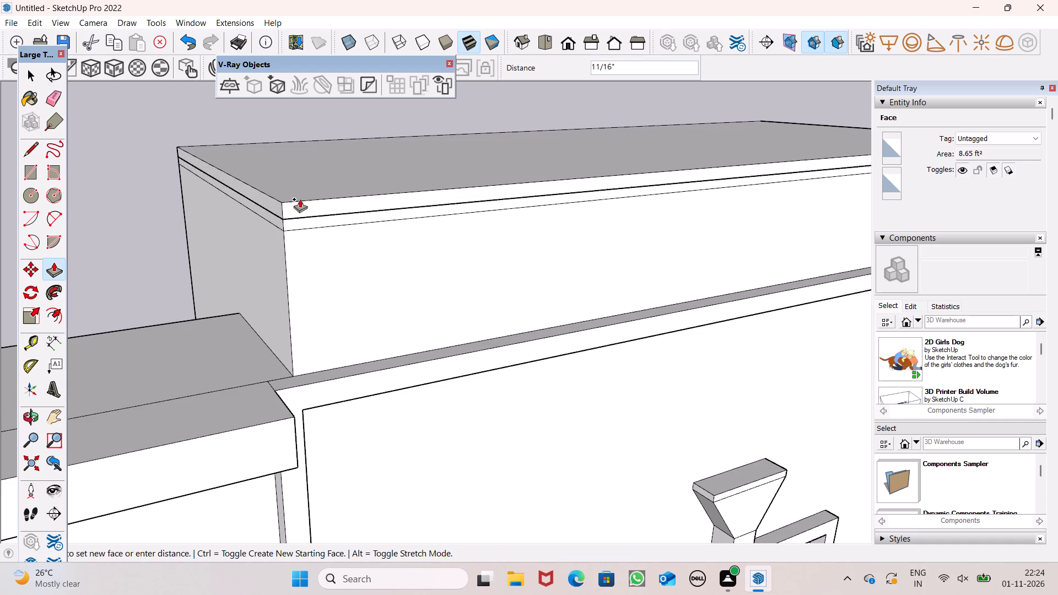
drag(300, 199, 302, 226)
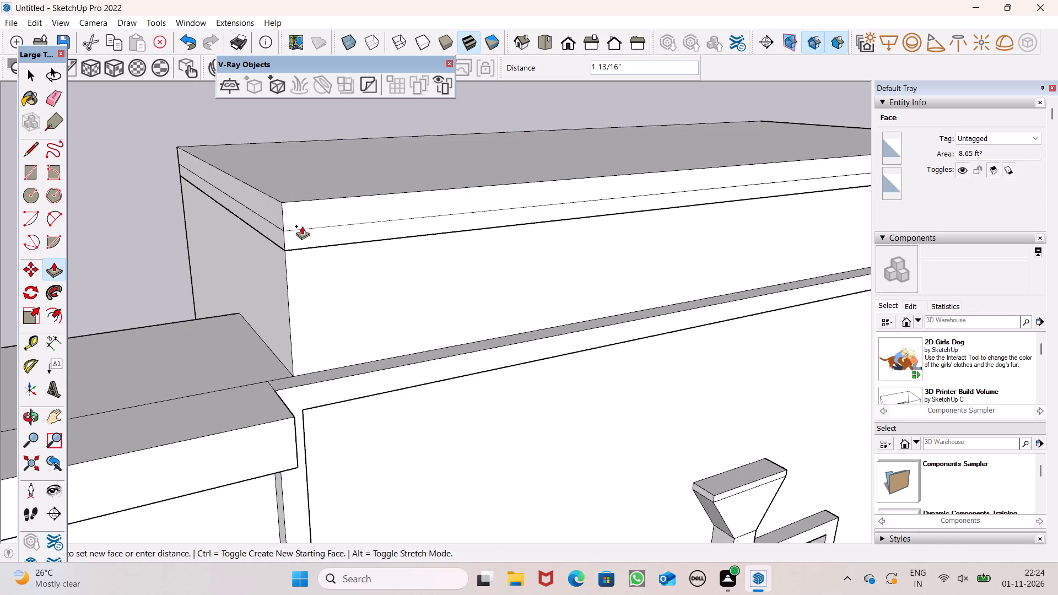
drag(302, 226, 300, 229)
key(space)
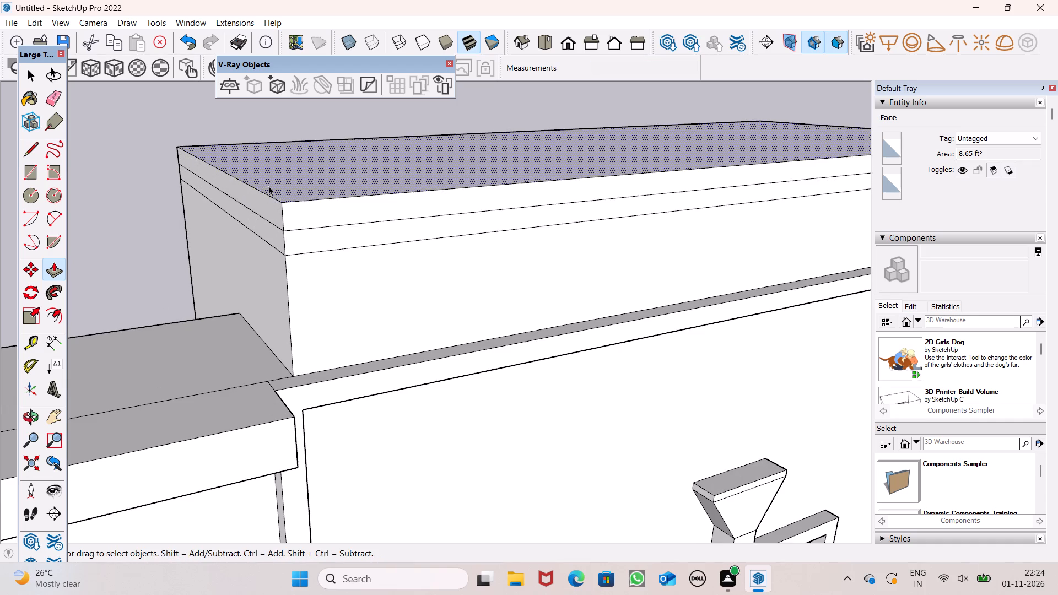
Pull the upper band's left end outward from the raised block and its front face out about 2 3/8".
scroll(268, 185, down, 5)
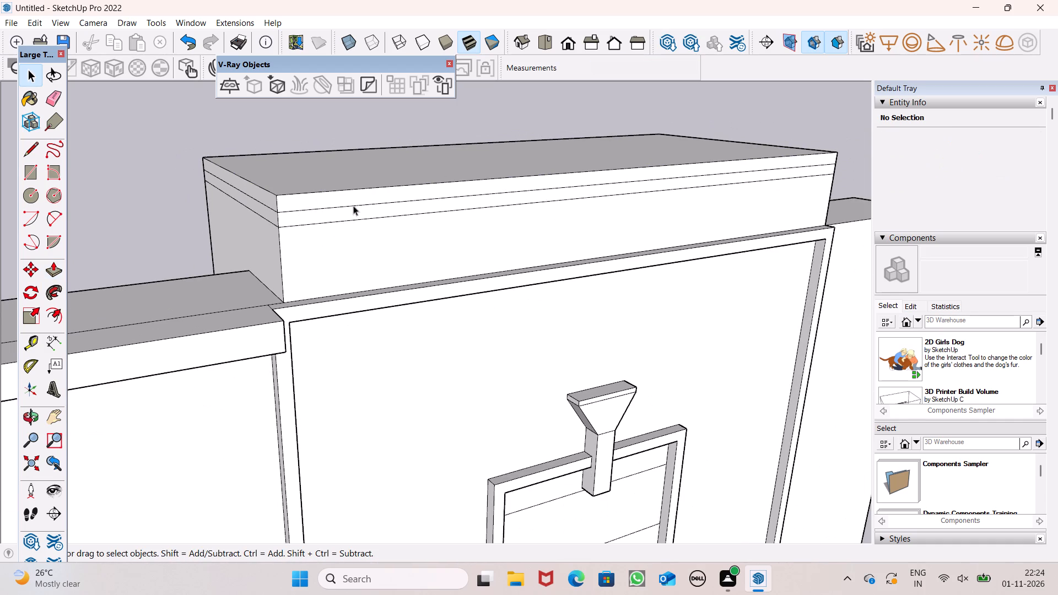
middle_drag(330, 186, 366, 193)
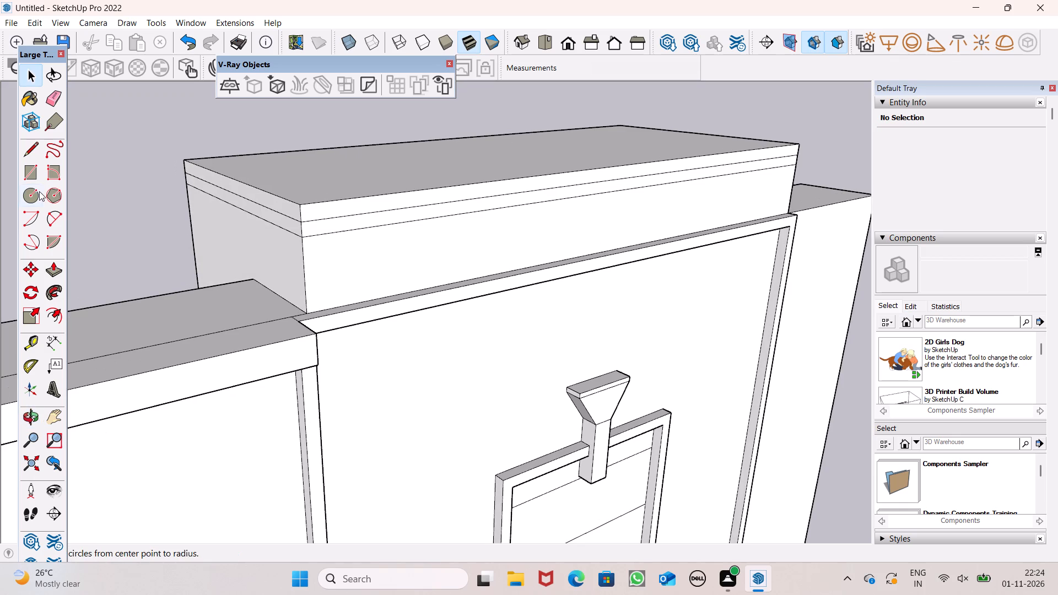
click(51, 266)
scroll(231, 204, up, 5)
drag(273, 197, 258, 204)
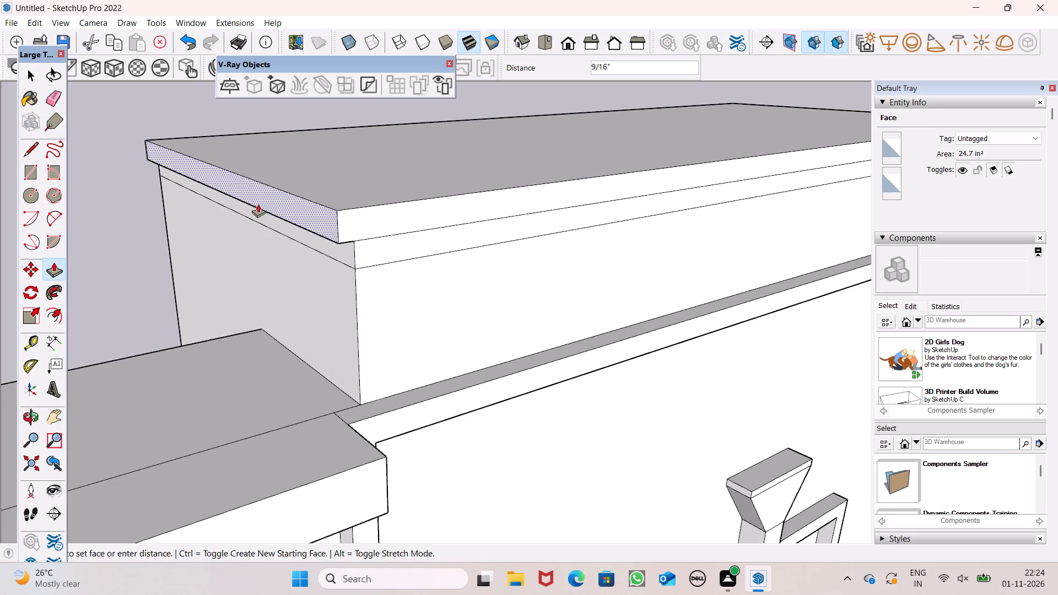
drag(258, 204, 245, 207)
drag(347, 220, 382, 243)
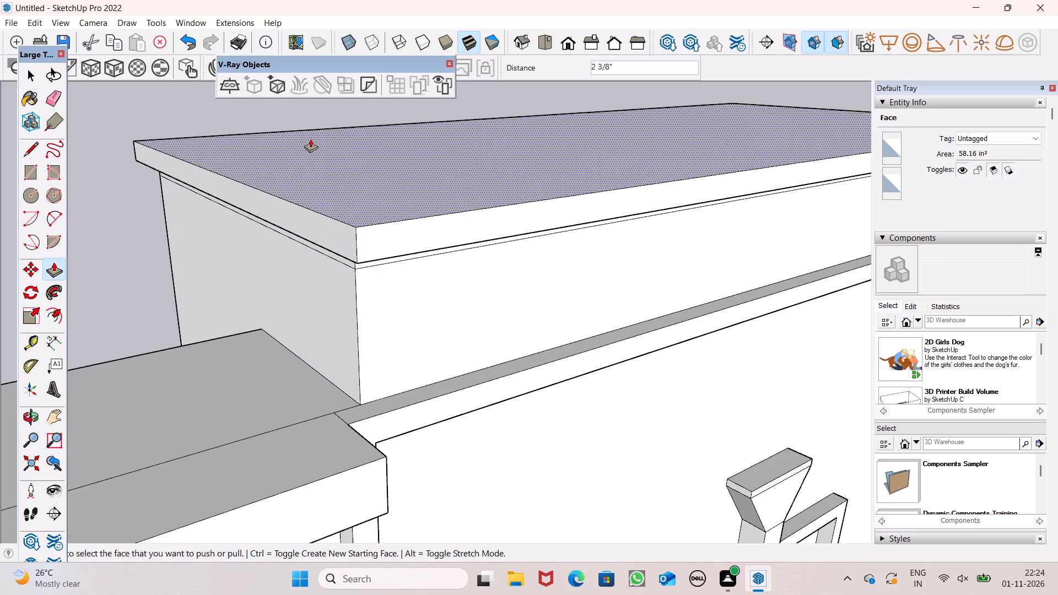
Pull the upper band's right end outward about 5 3/16" beyond the raised block.
scroll(309, 139, down, 6)
middle_drag(456, 164, 165, 100)
scroll(239, 121, down, 6)
middle_drag(422, 177, 375, 202)
scroll(476, 133, up, 6)
drag(413, 132, 455, 134)
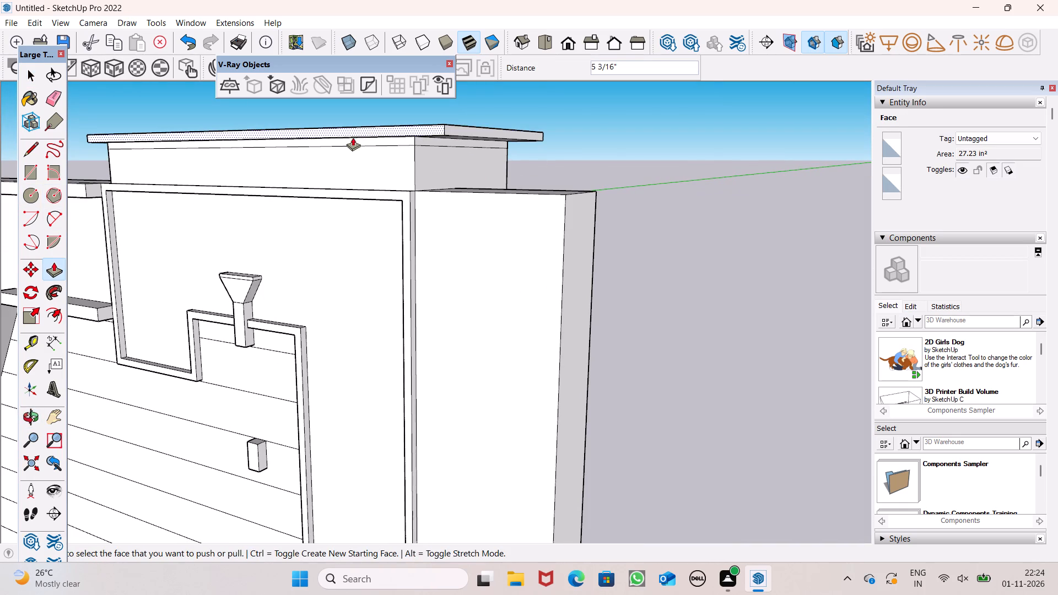
Pull the upper band's left end farther outward and extend its front face another 3 5/16" or so.
middle_drag(359, 141, 516, 188)
scroll(472, 132, down, 5)
middle_drag(174, 174, 344, 91)
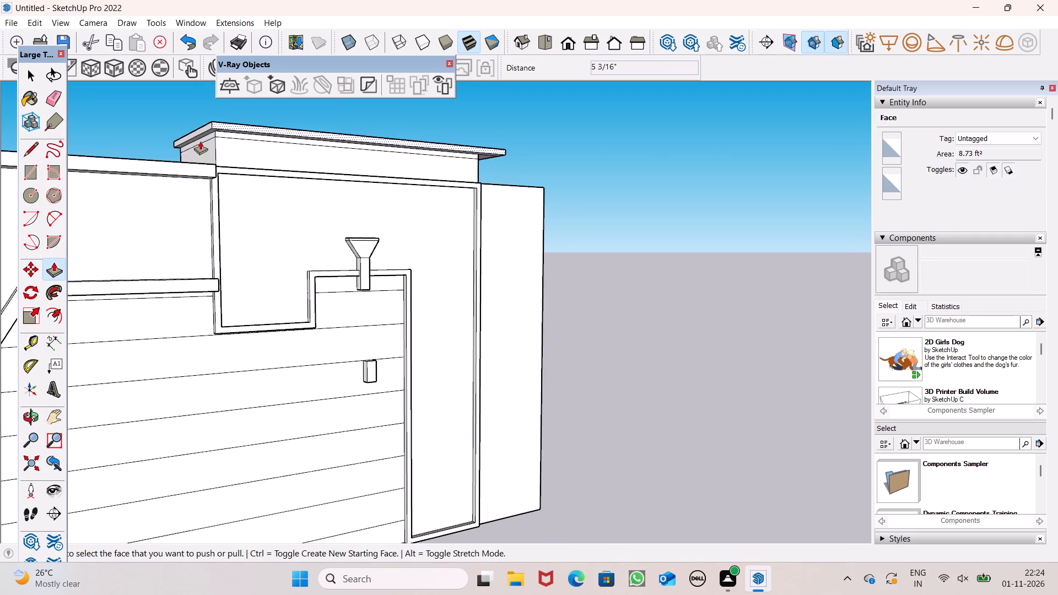
scroll(200, 141, up, 7)
drag(197, 124, 174, 128)
drag(260, 112, 281, 117)
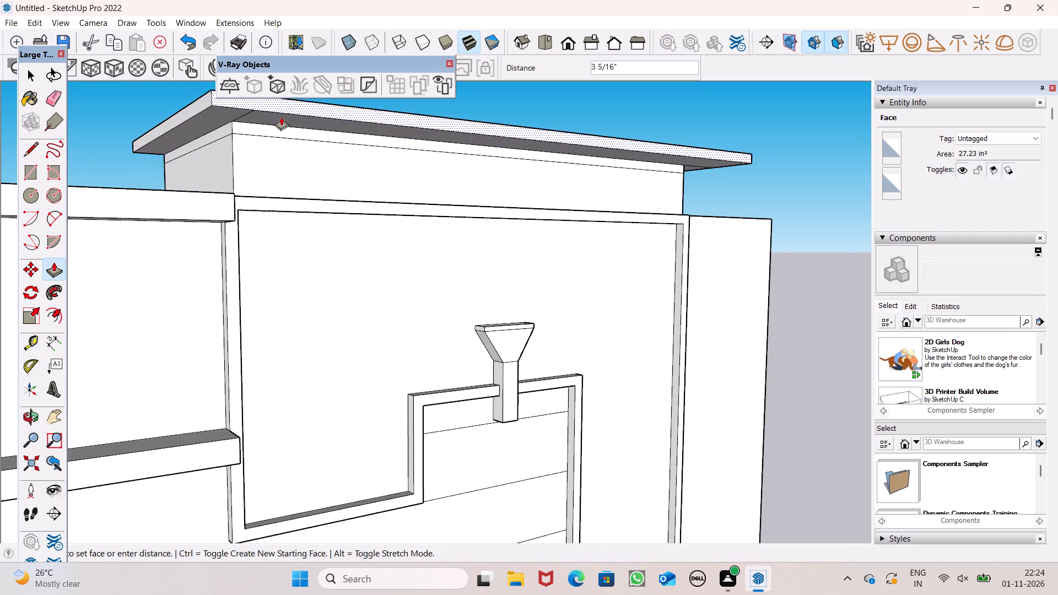
drag(281, 117, 282, 117)
Pull the lower band's left end outward beneath the upper band, and its front face out about 4".
drag(215, 134, 215, 120)
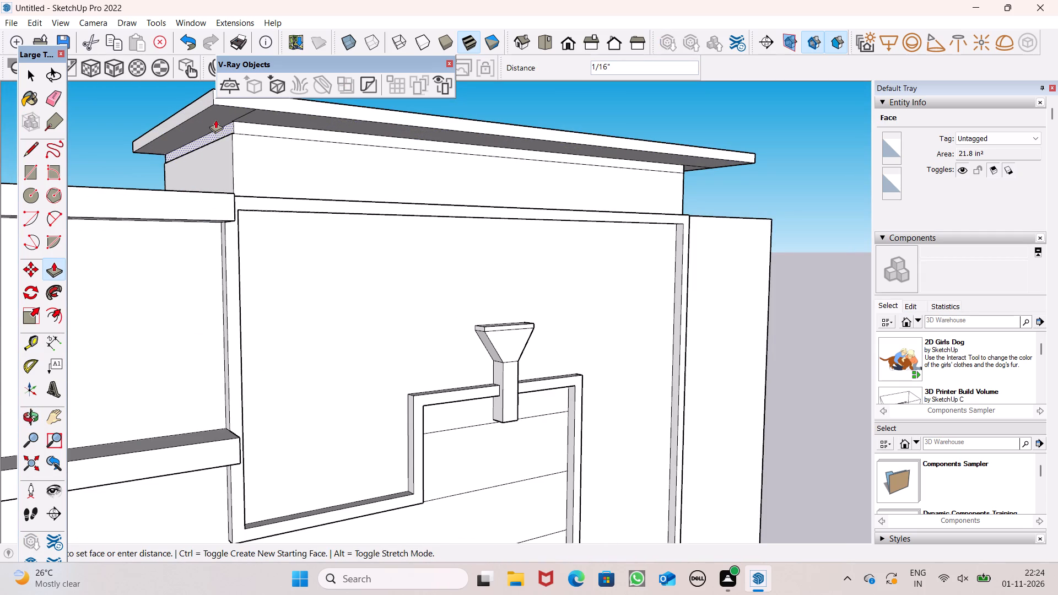
drag(215, 120, 210, 118)
middle_drag(253, 148, 203, 175)
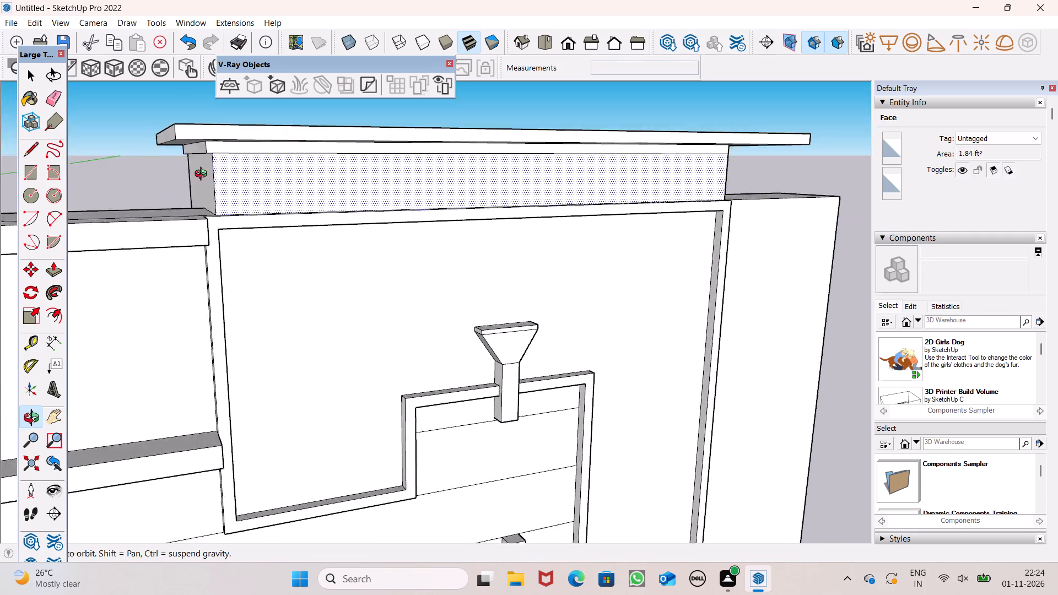
middle_drag(203, 175, 202, 136)
scroll(203, 160, up, 4)
scroll(228, 198, down, 5)
scroll(260, 140, up, 10)
middle_drag(229, 159, 229, 166)
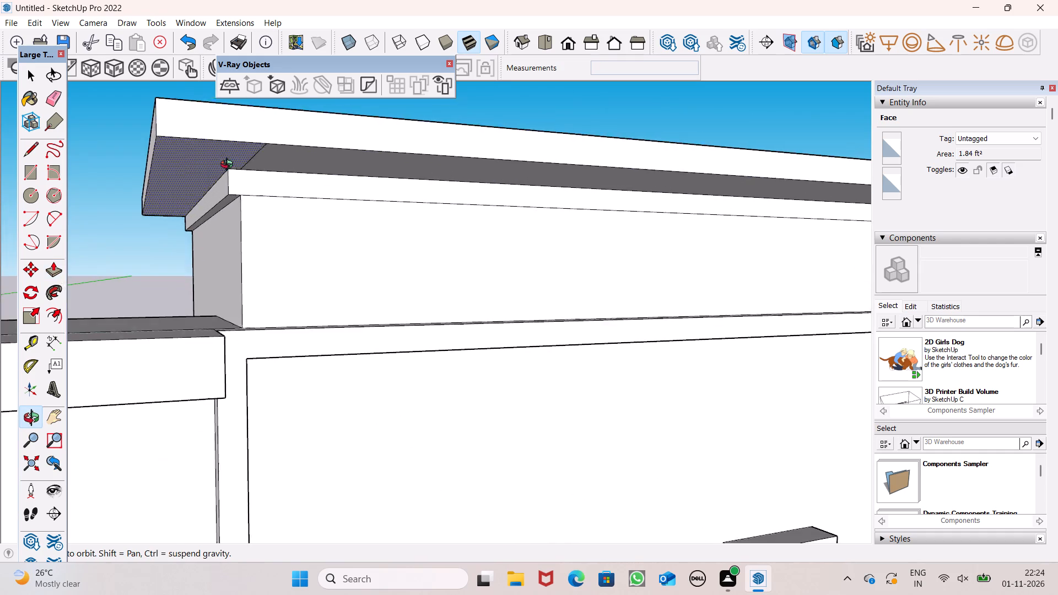
middle_drag(229, 166, 219, 166)
scroll(217, 164, up, 6)
drag(222, 201, 201, 190)
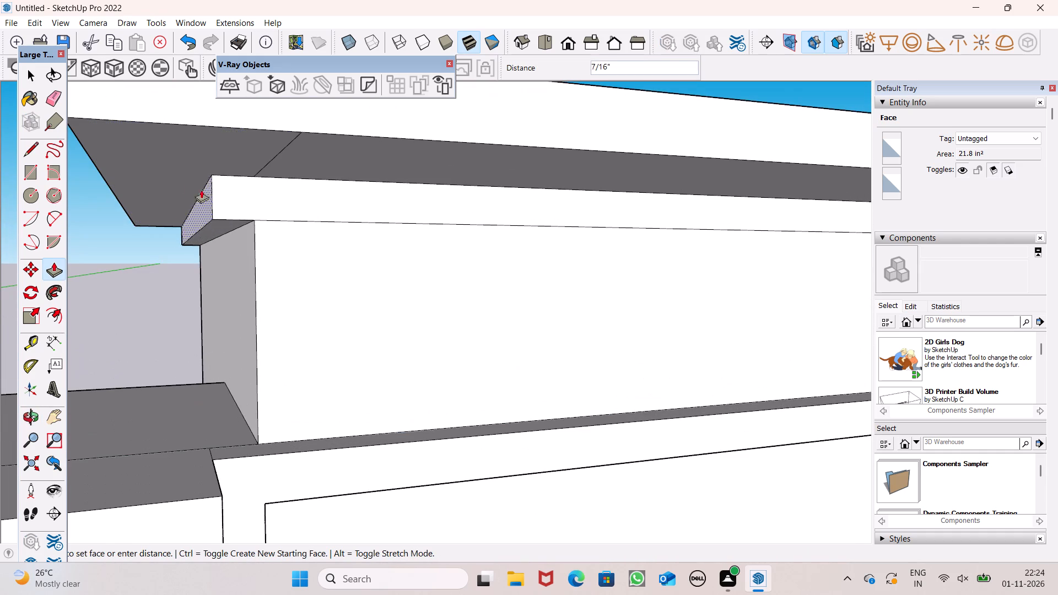
drag(201, 190, 156, 186)
drag(289, 205, 304, 184)
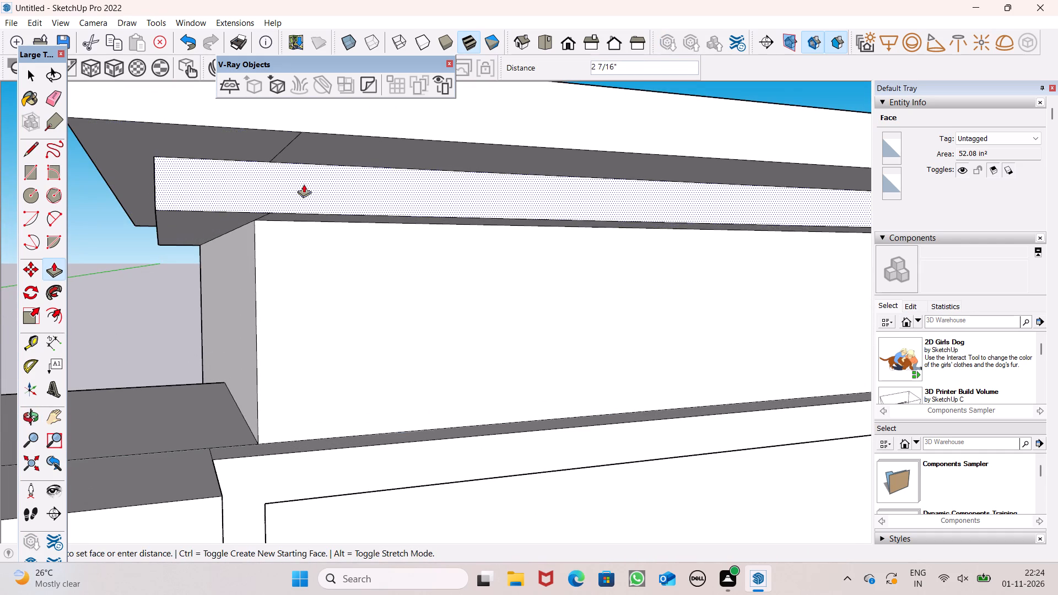
drag(304, 184, 318, 171)
Pull the lower band's right end outward about 2 3/4" beneath the upper band.
scroll(253, 172, down, 8)
scroll(210, 160, down, 6)
middle_drag(328, 176, 183, 231)
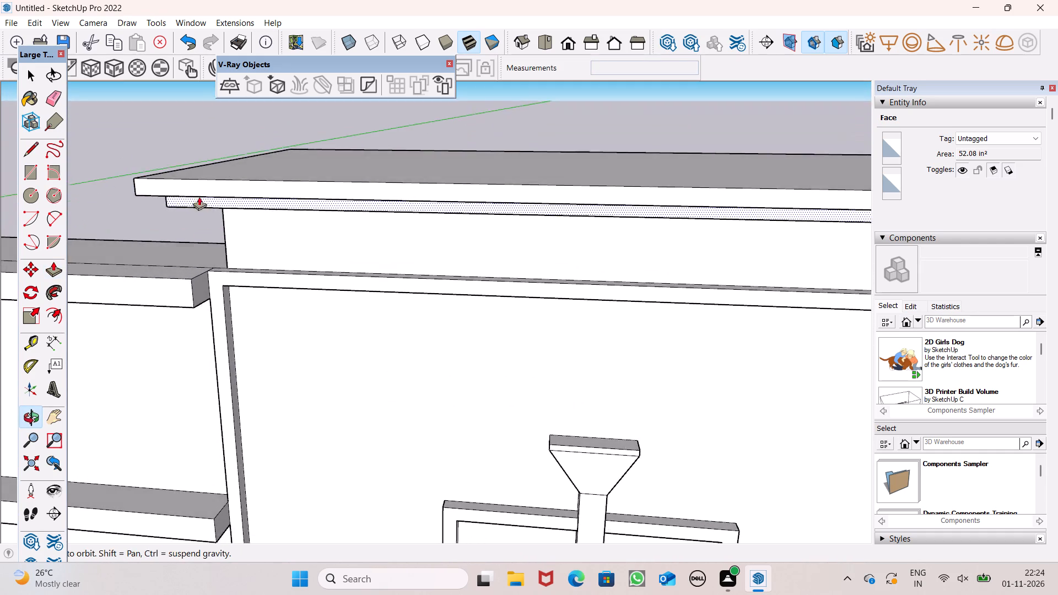
scroll(182, 122, down, 6)
scroll(489, 159, up, 7)
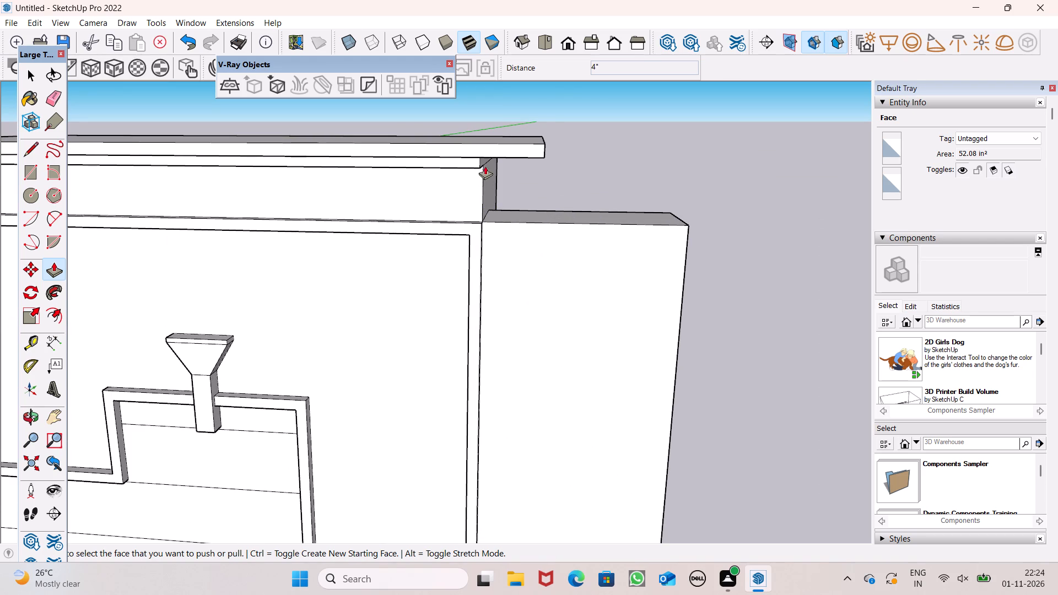
drag(485, 161, 516, 165)
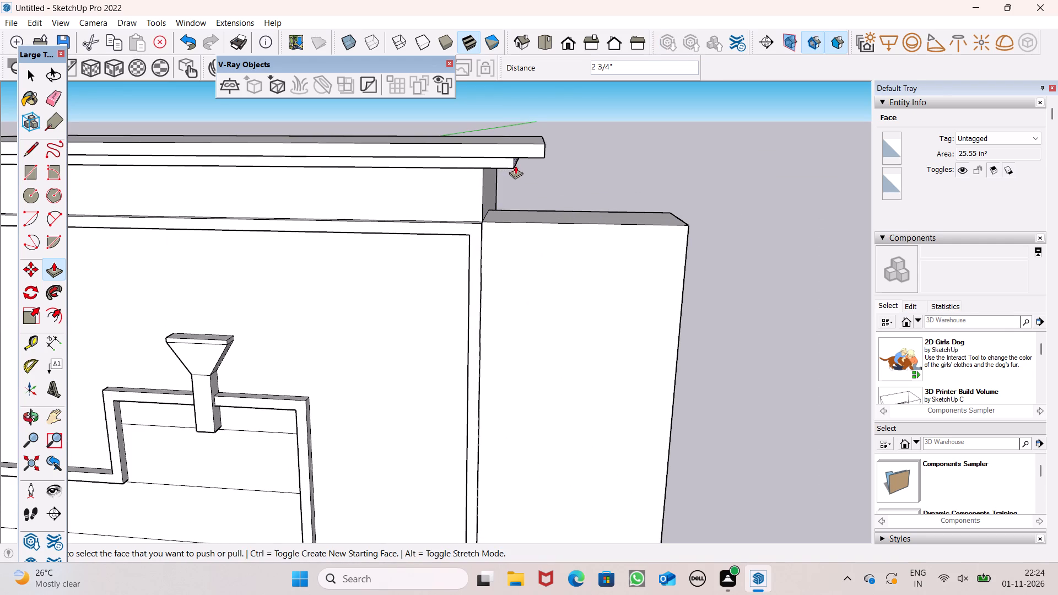
Pull the lower band's rear face out about 4 5/8" behind the block, and push it back about 15/16".
scroll(391, 112, down, 8)
middle_drag(592, 176, 407, 120)
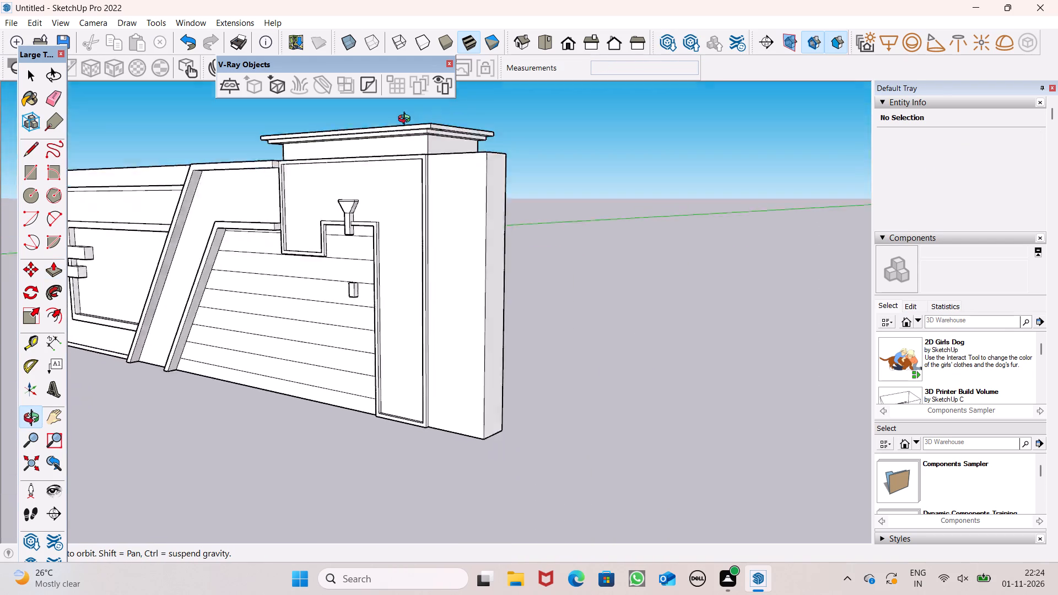
middle_drag(407, 120, 46, 159)
middle_drag(496, 137, 298, 245)
scroll(341, 236, up, 7)
drag(320, 242, 341, 253)
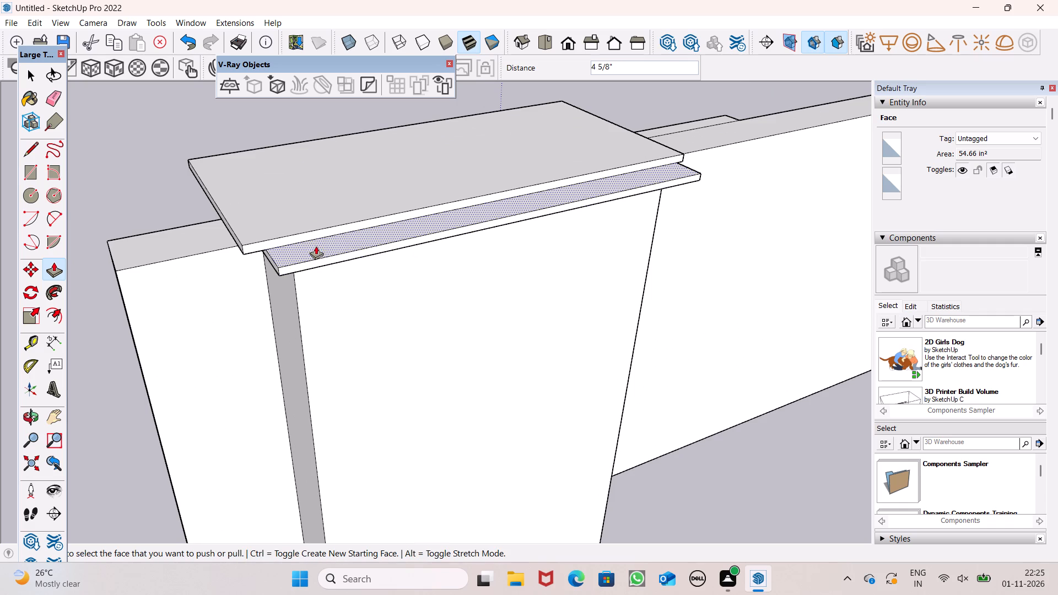
click(359, 255)
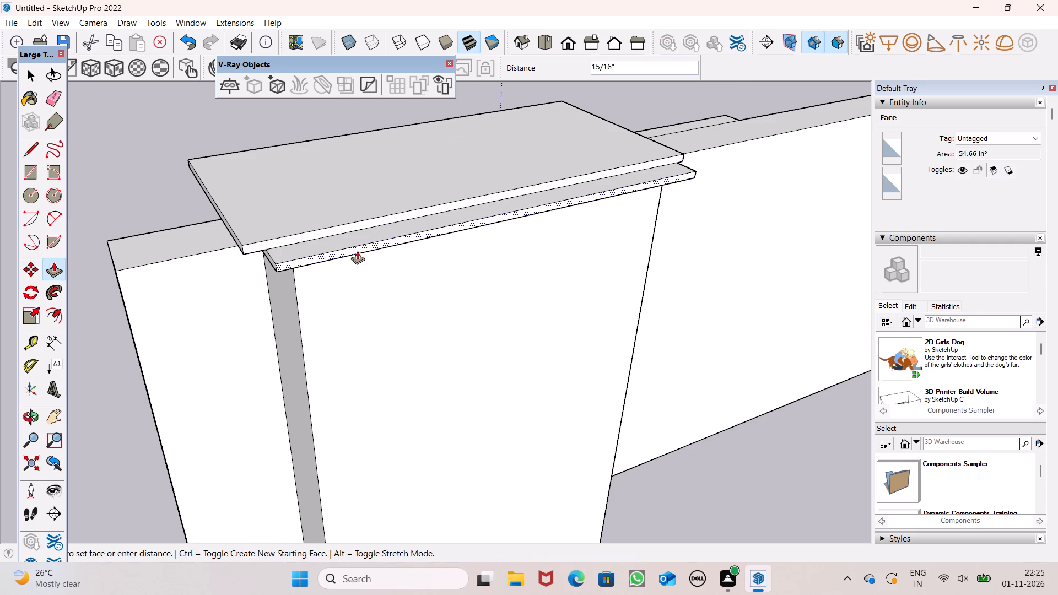
Pull the upper band's rear face out about 7 3/4" so it overhangs the lower band.
drag(350, 228, 373, 263)
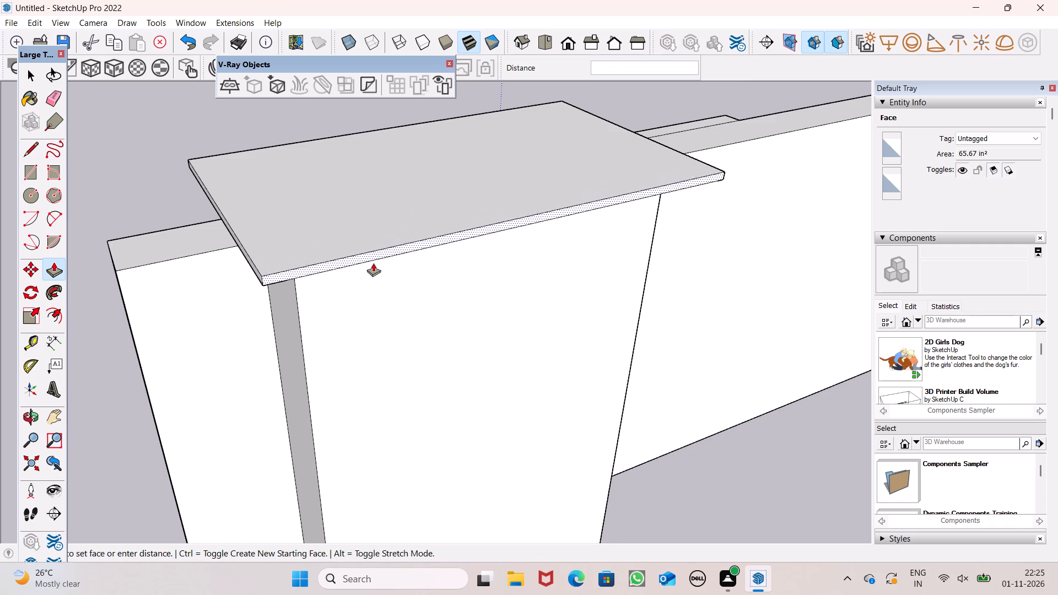
drag(373, 263, 373, 261)
Examine the whole panel and the block's two-tier overhanging cap from the end and the front.
middle_drag(375, 299, 566, 91)
scroll(642, 187, down, 5)
middle_drag(643, 235, 749, 248)
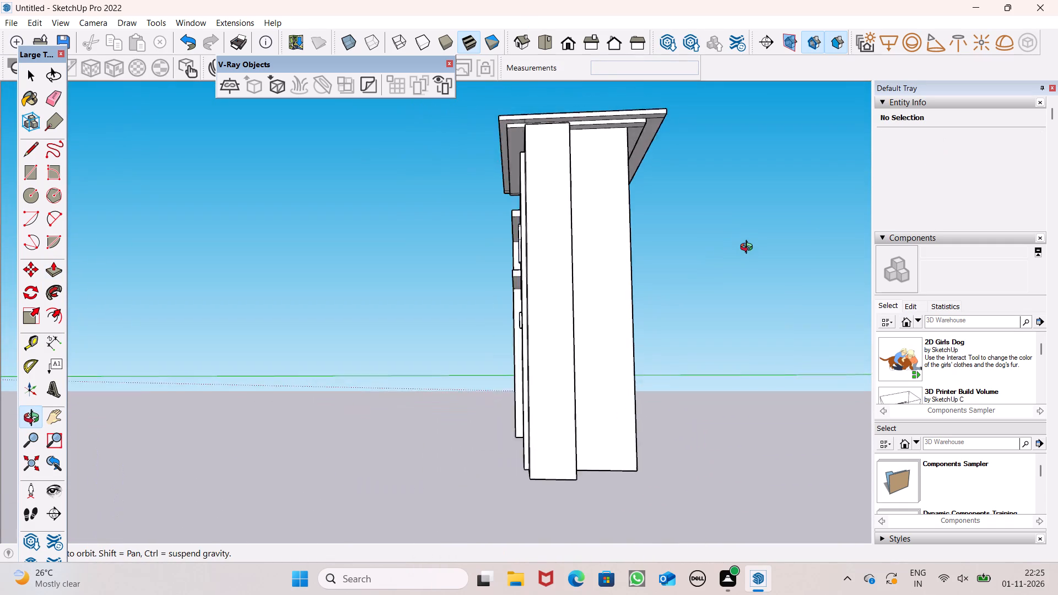
middle_drag(749, 248, 844, 237)
scroll(498, 224, down, 2)
middle_drag(326, 256, 651, 398)
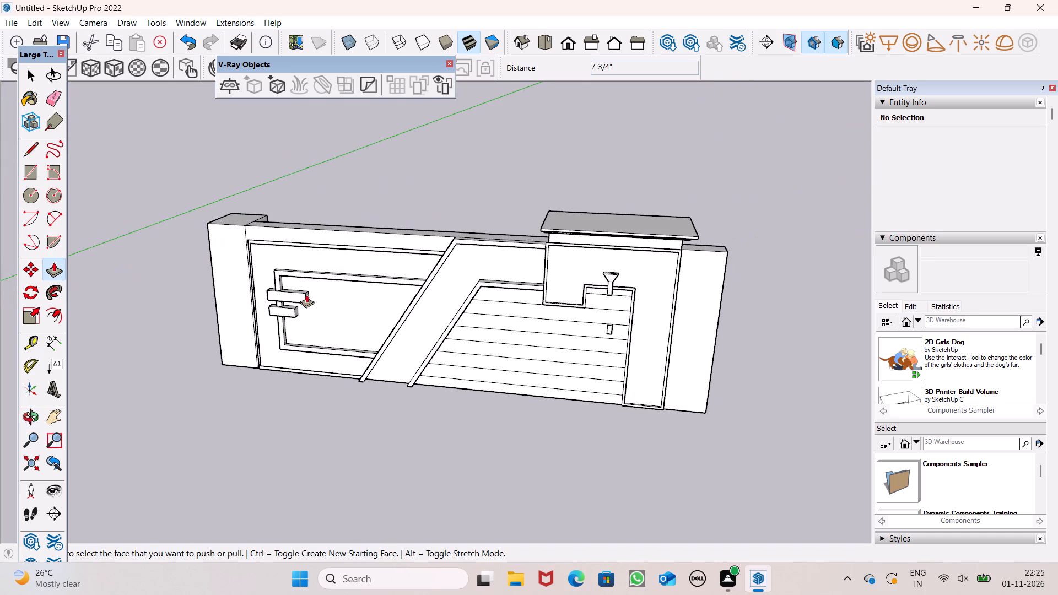
scroll(306, 294, down, 1)
middle_drag(102, 416, 202, 414)
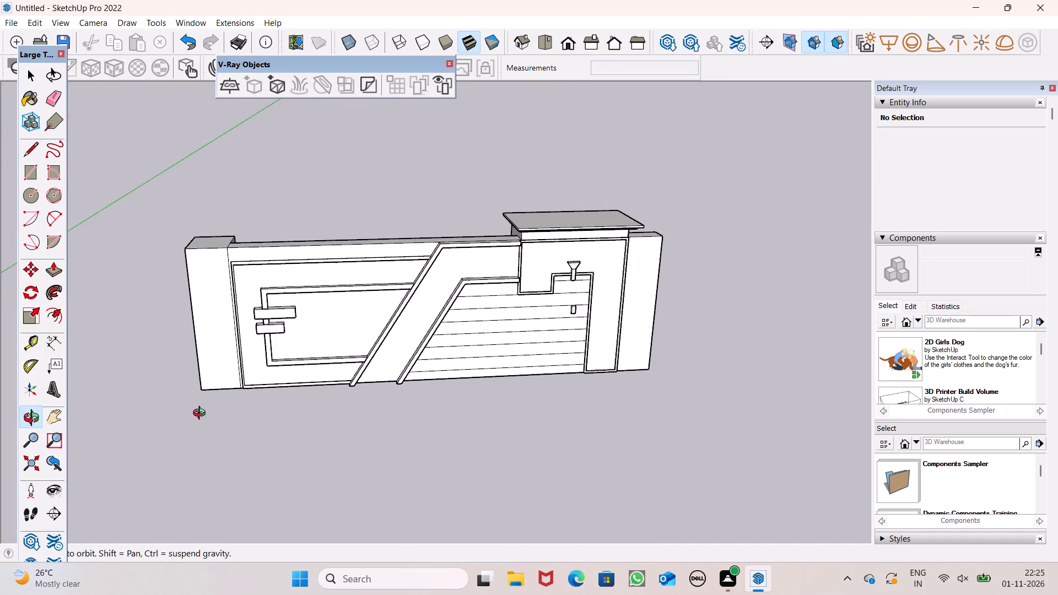
middle_drag(202, 414, 168, 364)
scroll(509, 242, up, 12)
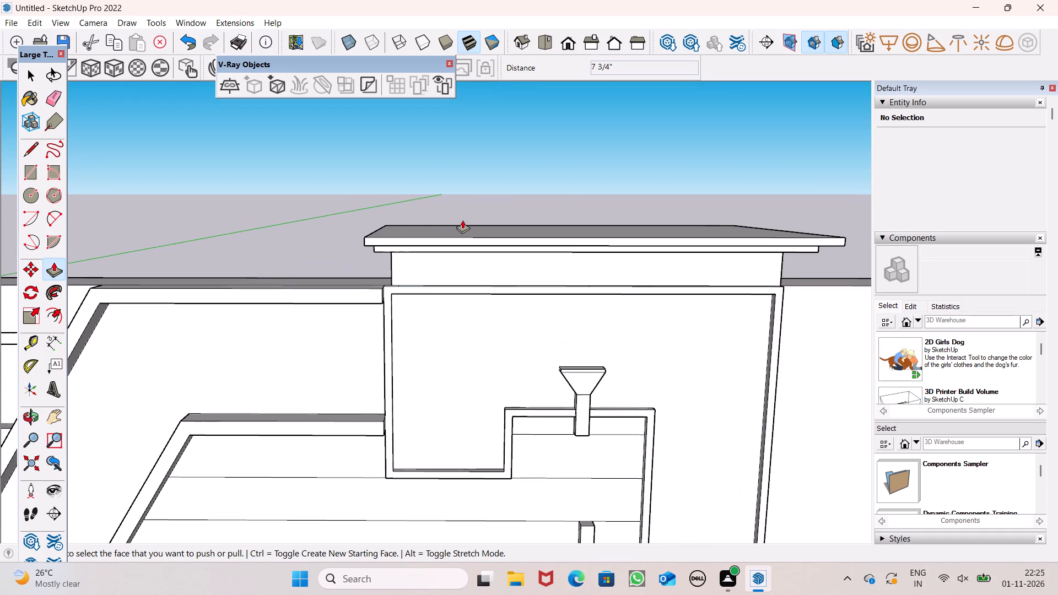
Pull the top face of the block's stepped cap up slightly to thicken its upper tier.
drag(462, 230, 463, 223)
key(space)
Raise the top ledge of the raised front frame towards the underside of the block's cap.
scroll(430, 190, down, 2)
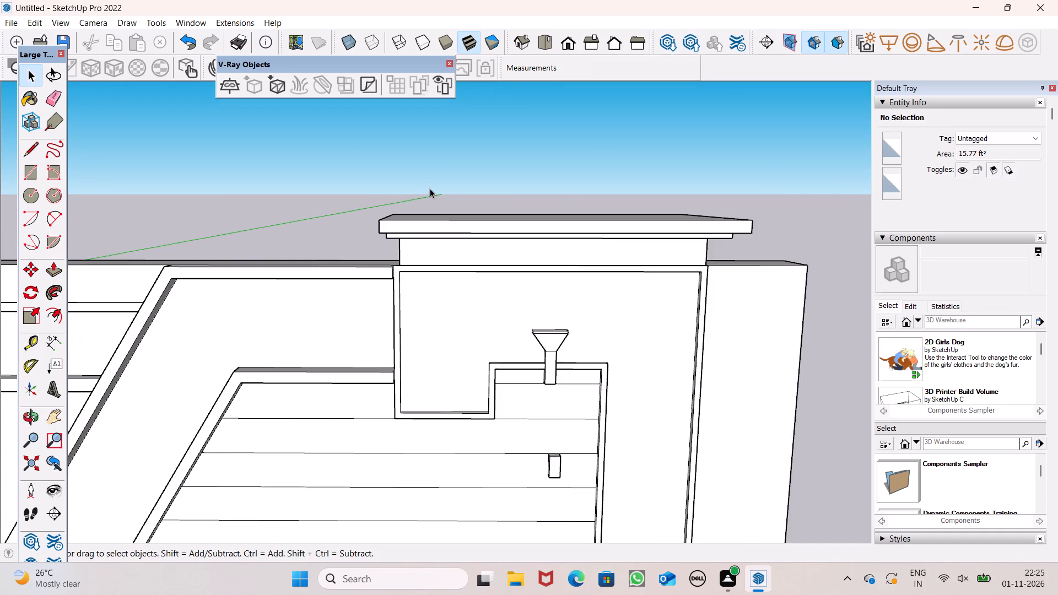
scroll(429, 189, down, 5)
scroll(611, 156, down, 2)
middle_drag(635, 181, 638, 219)
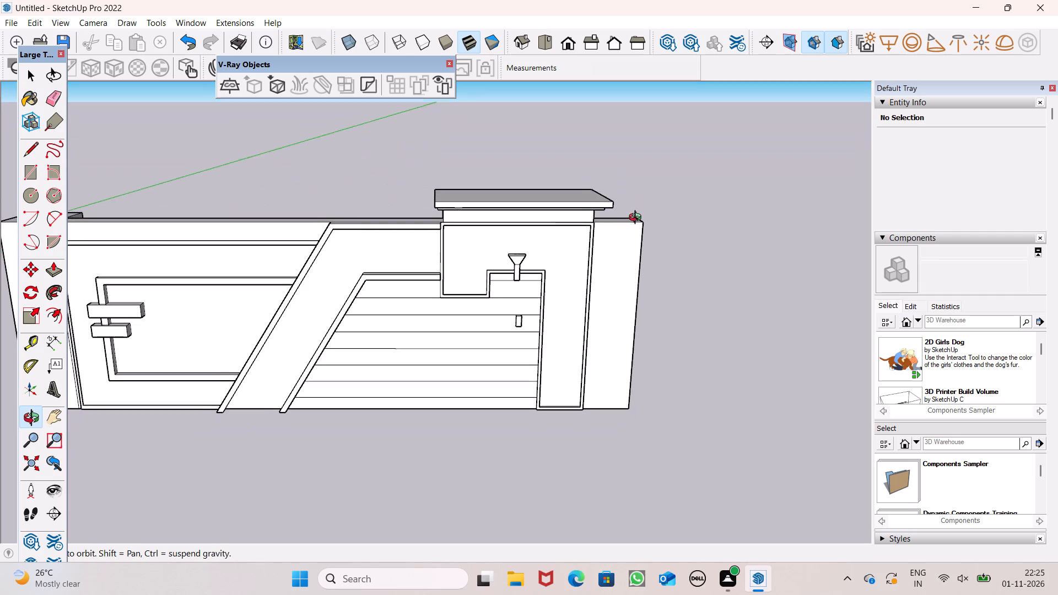
middle_drag(638, 219, 638, 219)
scroll(485, 209, up, 7)
middle_drag(519, 244, 492, 141)
scroll(503, 150, up, 1)
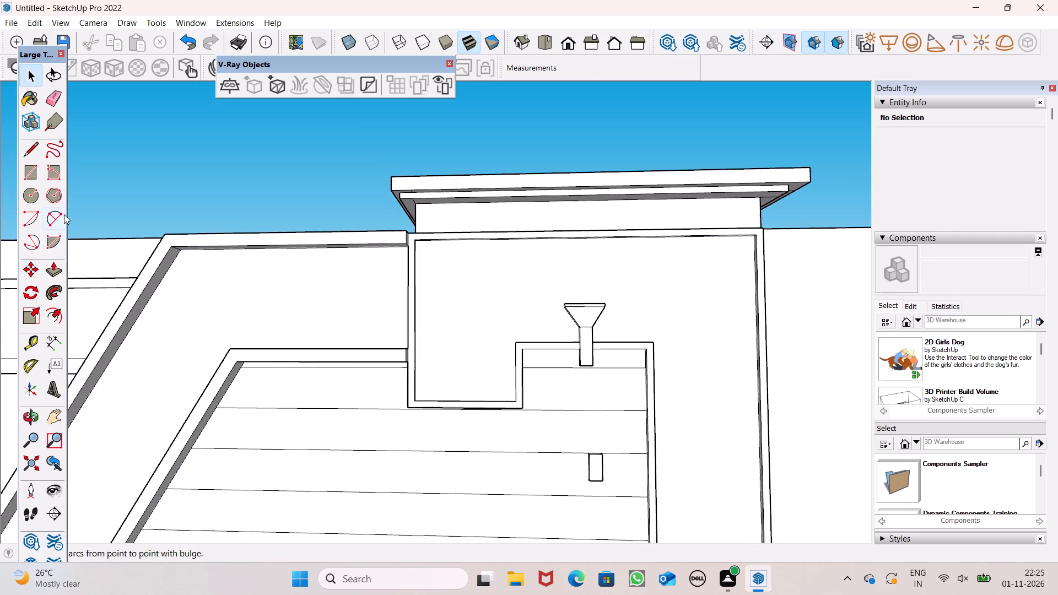
click(47, 266)
middle_drag(458, 240, 425, 382)
scroll(512, 231, up, 8)
drag(529, 267, 541, 231)
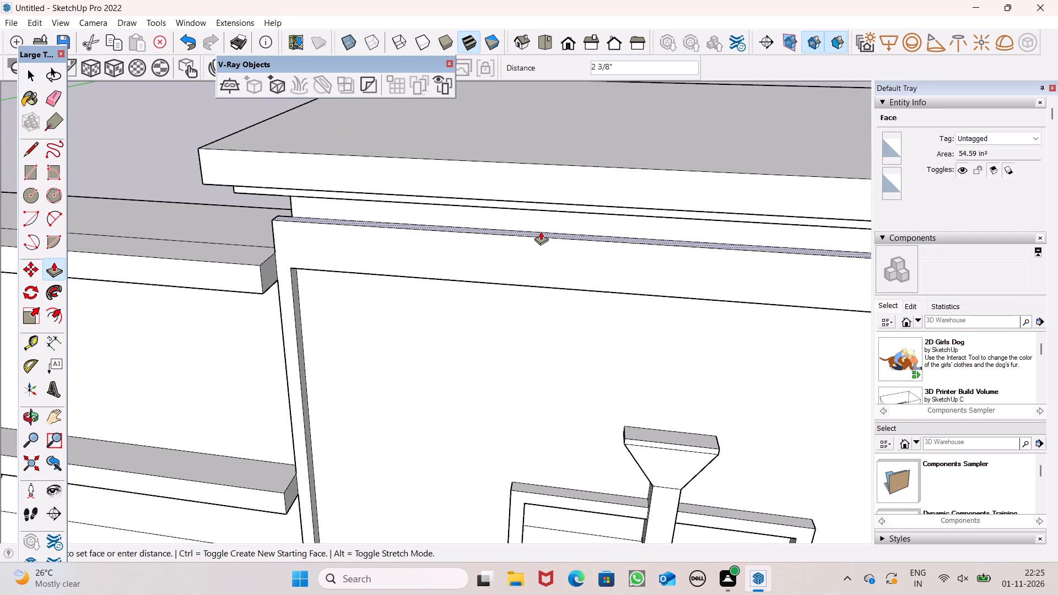
drag(541, 231, 547, 224)
click(548, 223)
middle_drag(570, 300, 571, 283)
scroll(571, 290, up, 1)
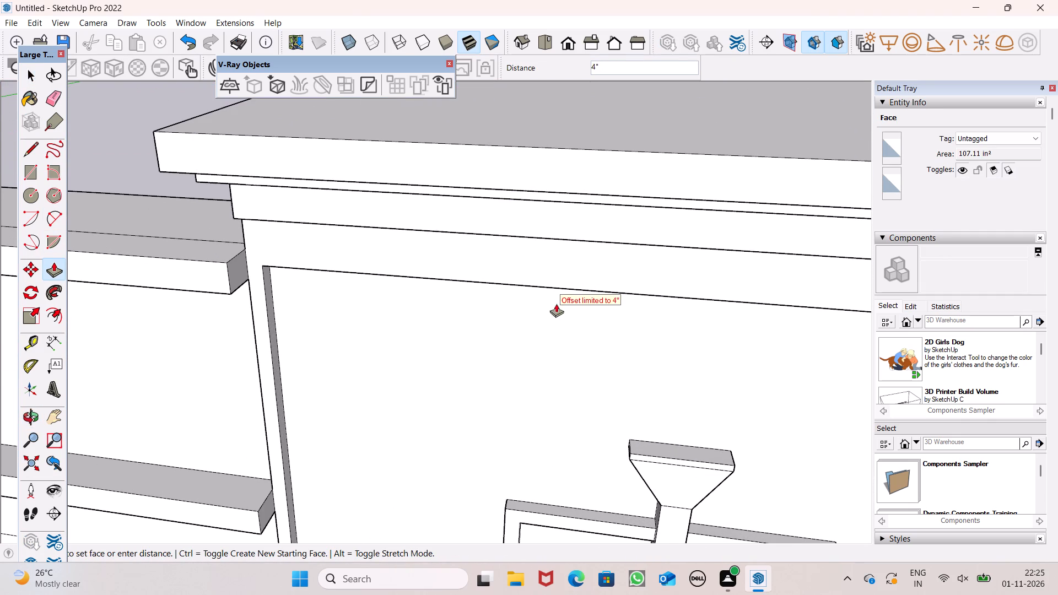
key(space)
Push the inner top edge of the front frame upward to narrow its top border beneath the cap.
middle_drag(557, 298, 583, 173)
scroll(583, 173, up, 1)
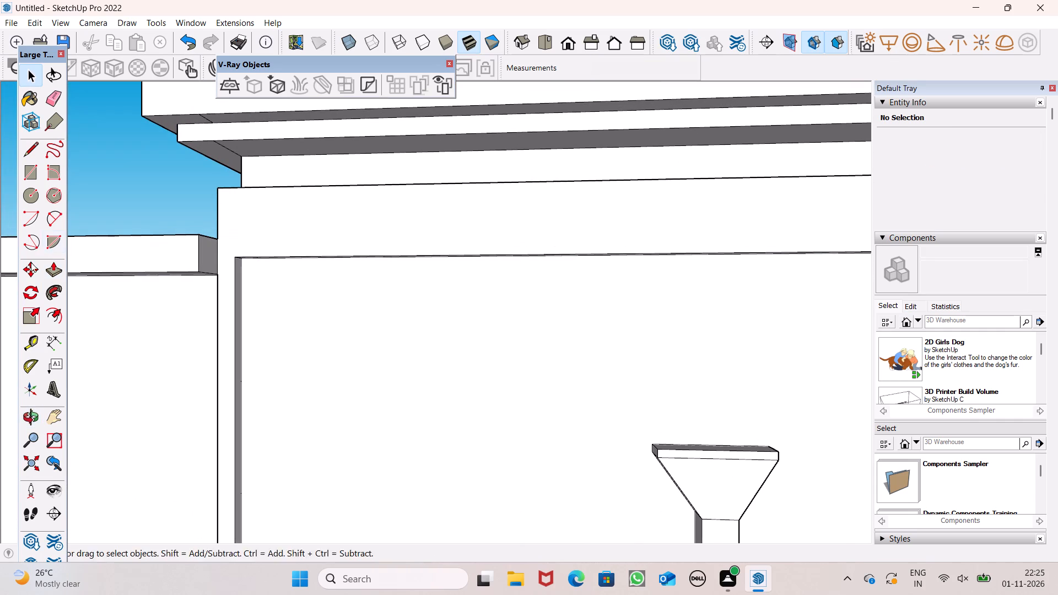
click(45, 274)
scroll(260, 227, down, 5)
middle_drag(459, 256, 465, 177)
scroll(466, 182, up, 1)
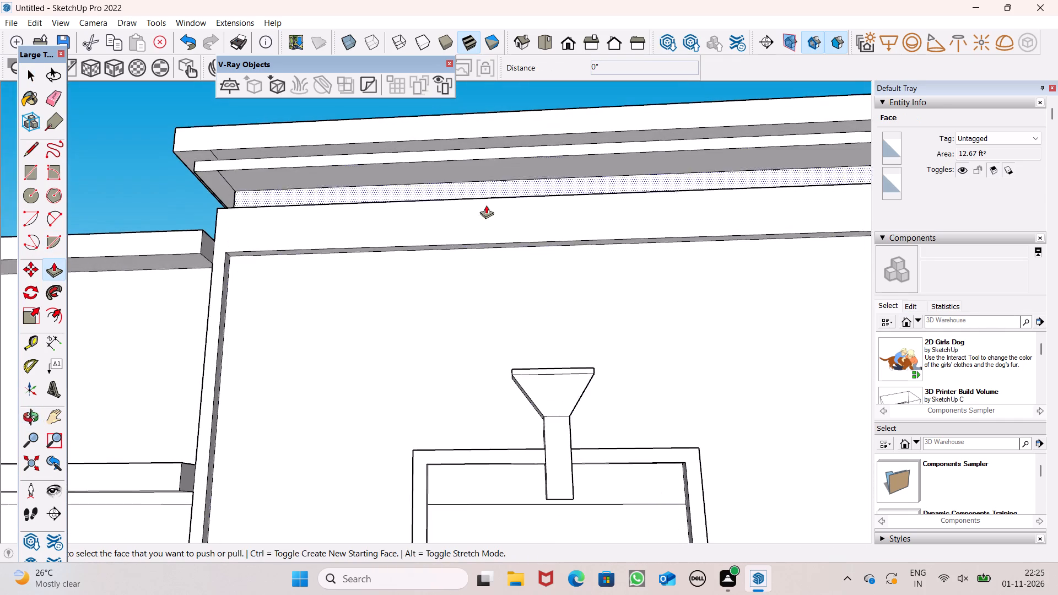
scroll(486, 256, up, 4)
drag(502, 239, 504, 231)
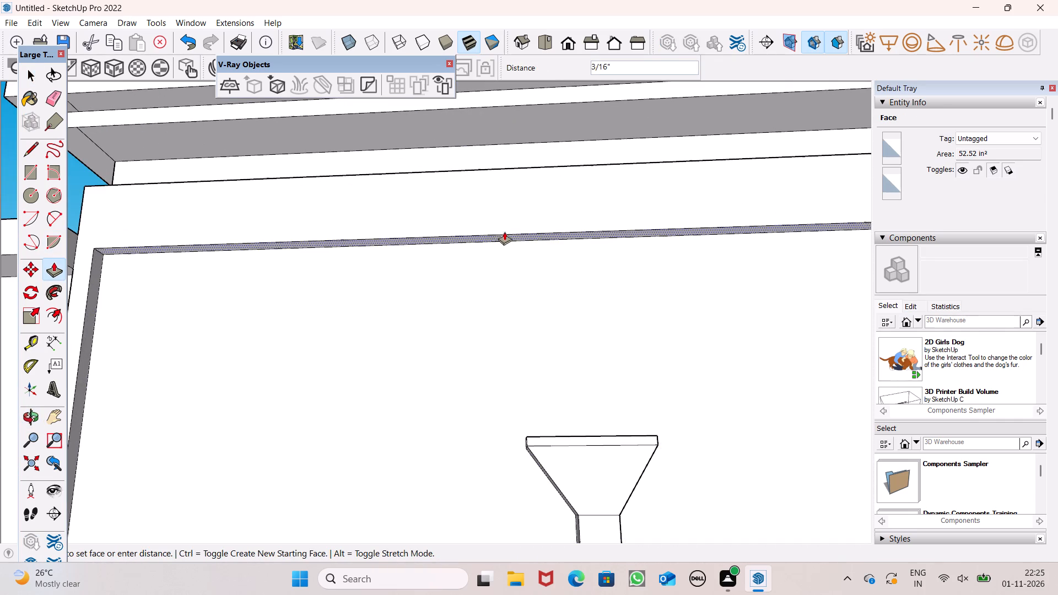
drag(504, 231, 517, 189)
key(space)
Raise the uncapped end pillar's top in two stacked tiers, about 1 3/4" and then 2 1/2" high.
scroll(441, 242, down, 4)
scroll(532, 180, down, 7)
scroll(490, 160, down, 4)
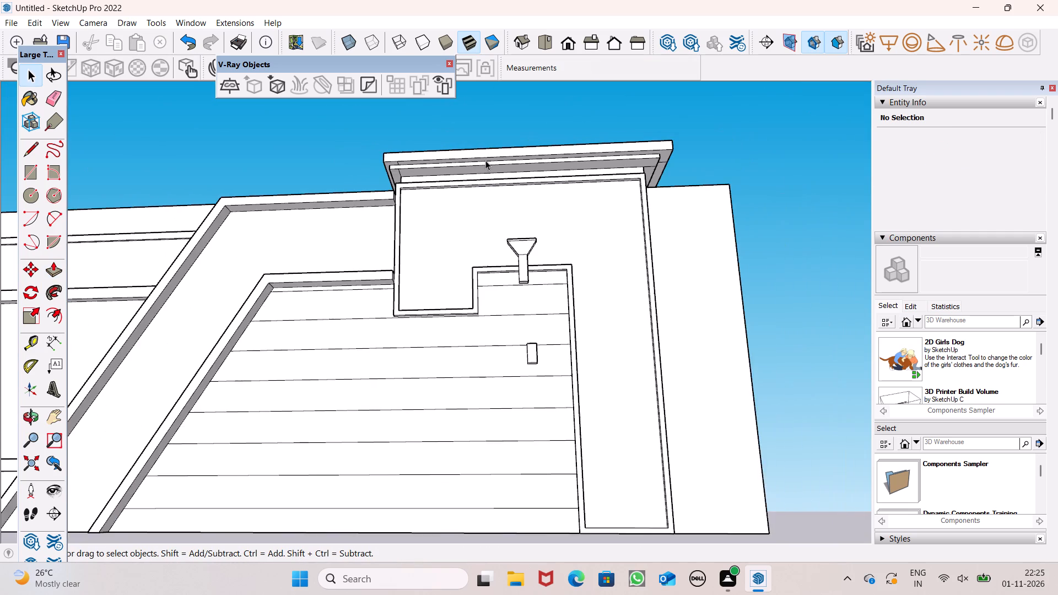
middle_drag(511, 221, 535, 360)
scroll(565, 136, down, 6)
middle_drag(590, 193, 611, 286)
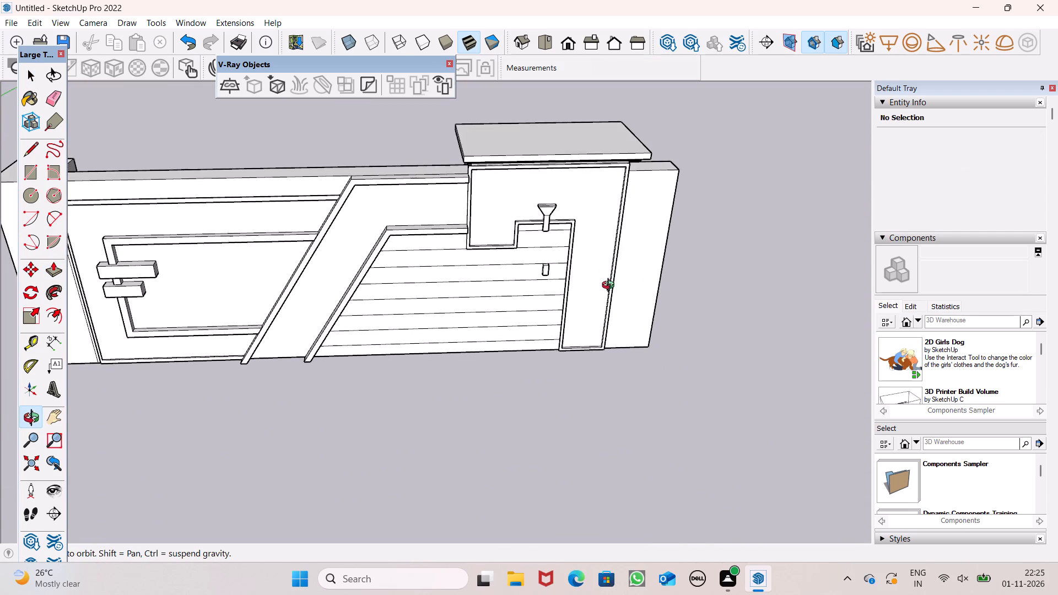
middle_drag(611, 286, 686, 277)
scroll(575, 150, down, 6)
middle_drag(616, 240, 559, 291)
scroll(125, 155, up, 8)
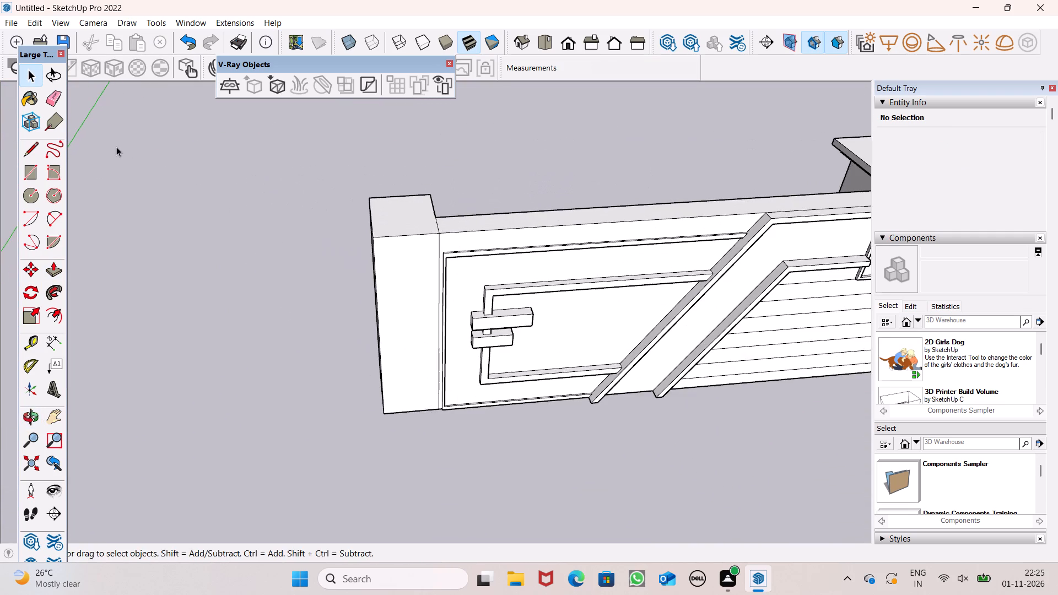
click(49, 261)
scroll(308, 225, up, 4)
scroll(187, 252, down, 6)
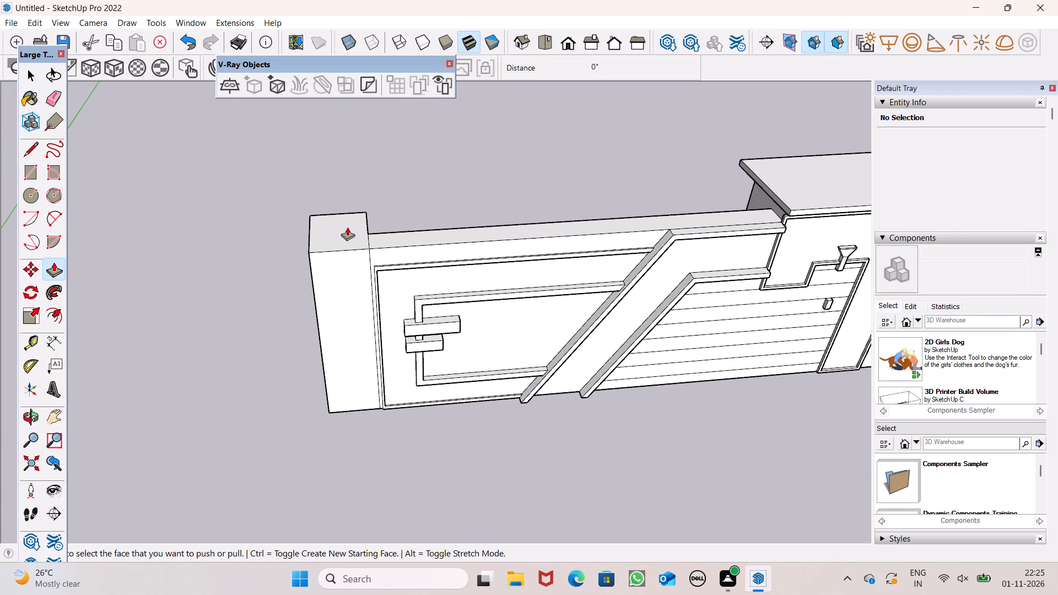
scroll(354, 232, up, 8)
middle_click(321, 234)
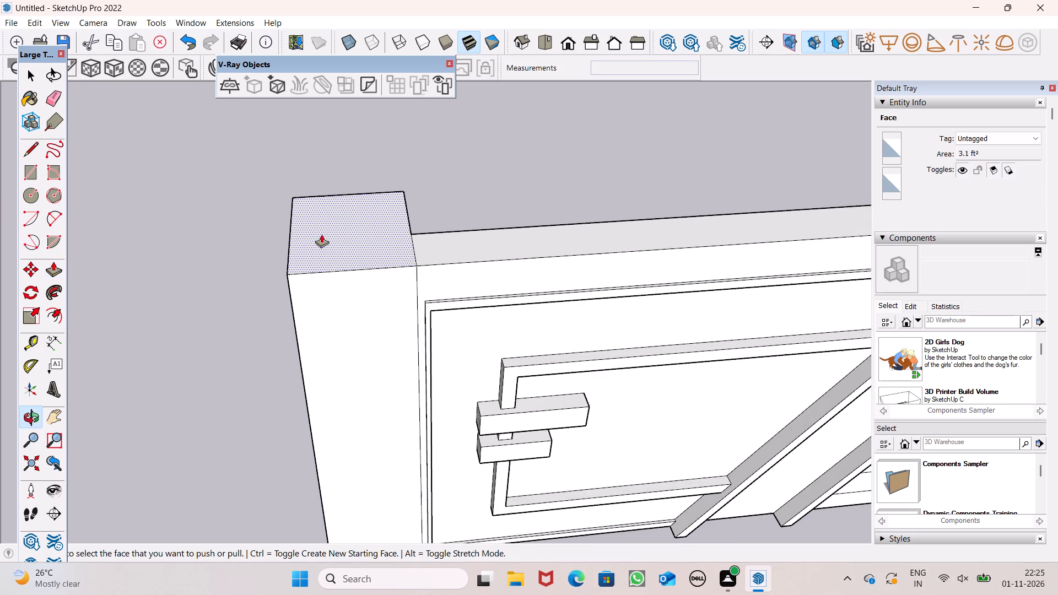
drag(319, 261, 319, 250)
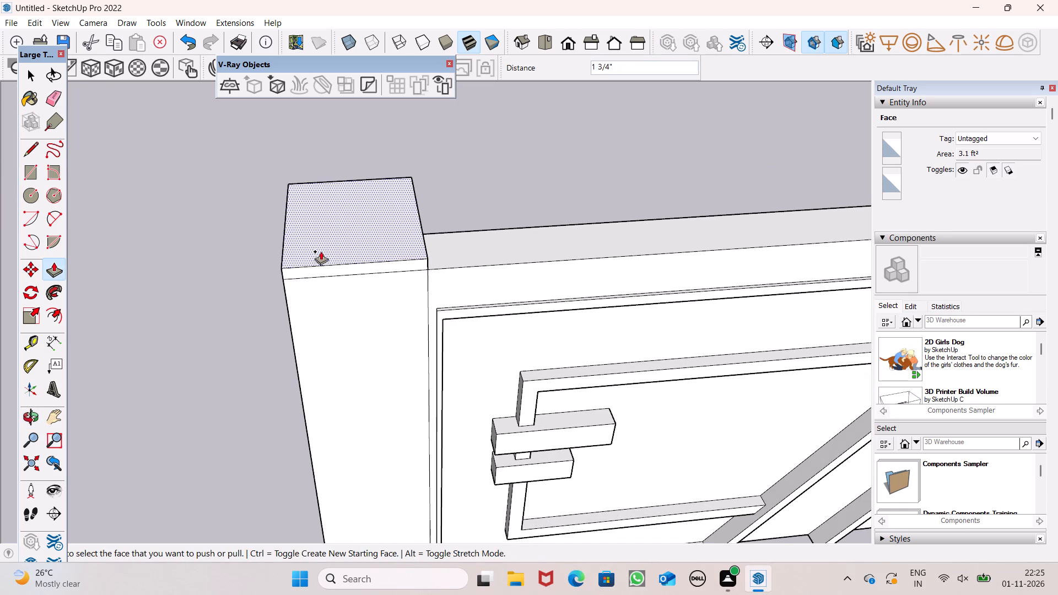
drag(320, 253, 320, 236)
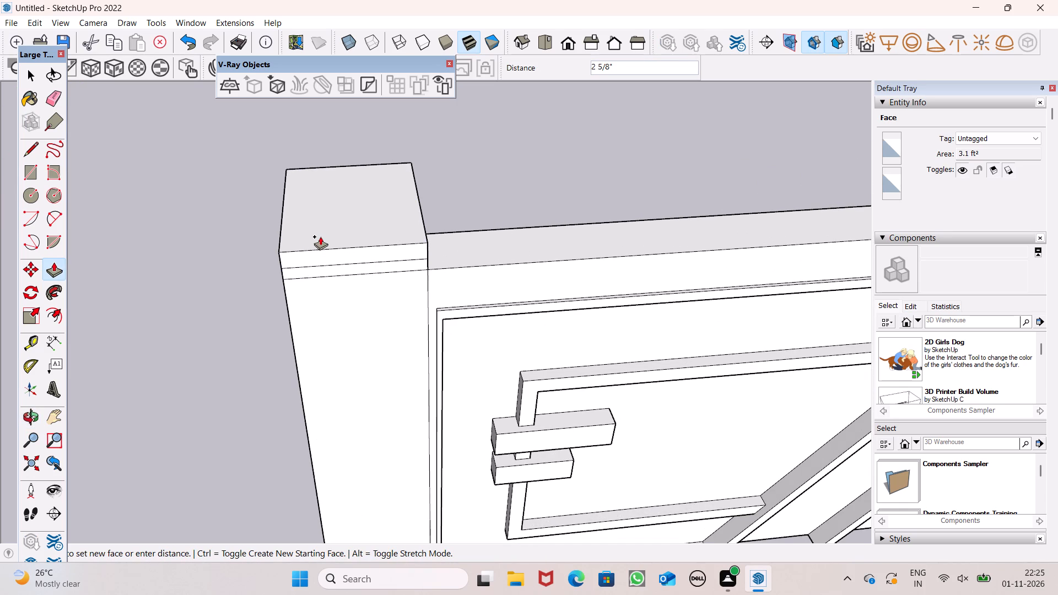
drag(320, 236, 320, 237)
Pull the outer end face of the pillar's upper tier out about 2".
middle_drag(296, 275, 379, 239)
scroll(379, 241, up, 1)
scroll(300, 245, up, 5)
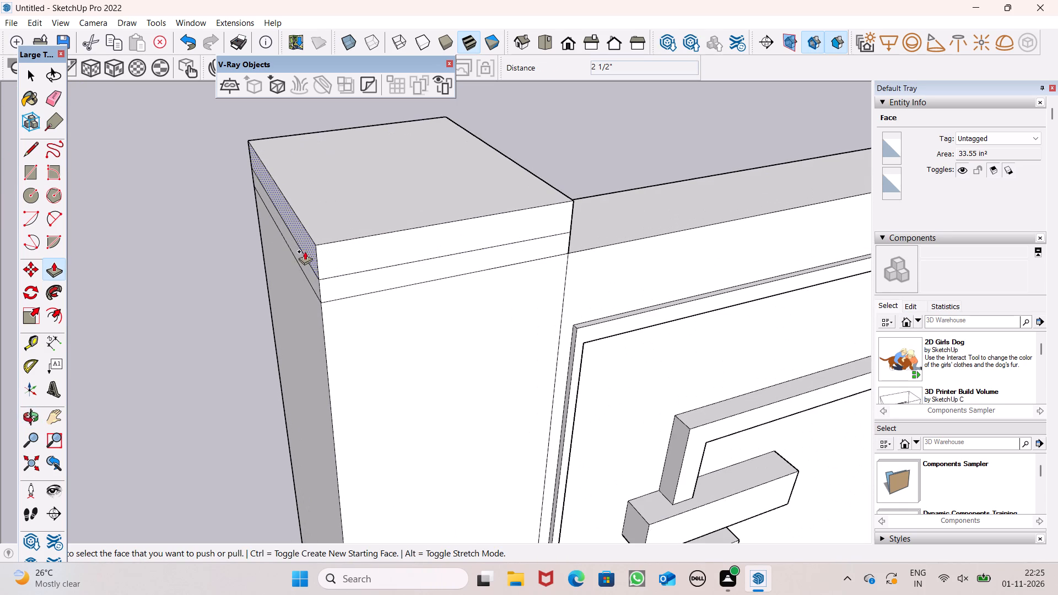
drag(309, 250, 282, 266)
Erase the vertical edges that split the inner side of the pillar's two tiers above the wall.
middle_drag(355, 283, 147, 266)
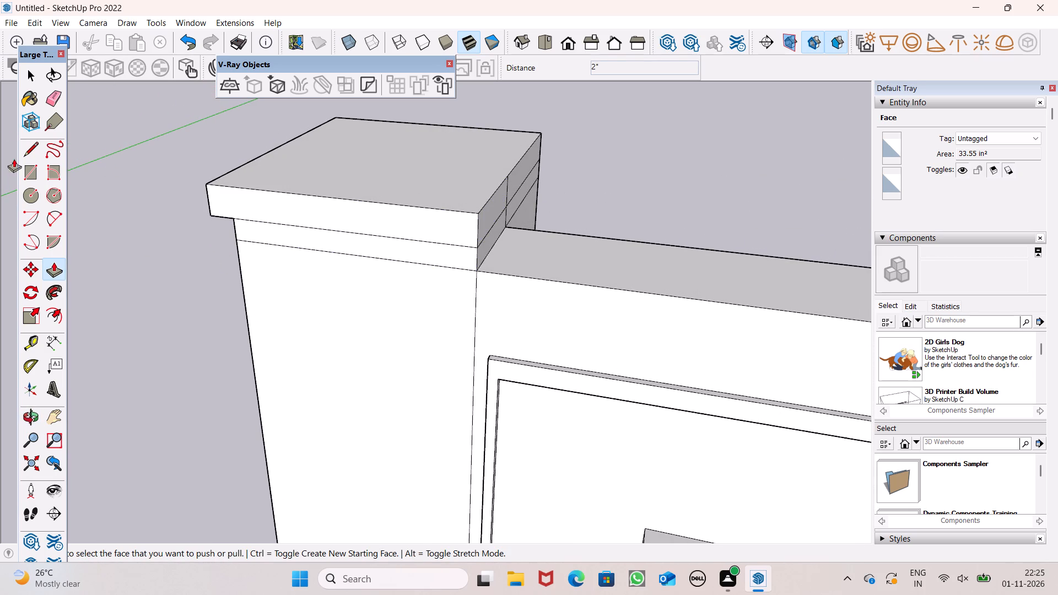
click(52, 101)
middle_drag(473, 150, 398, 171)
scroll(550, 214, up, 7)
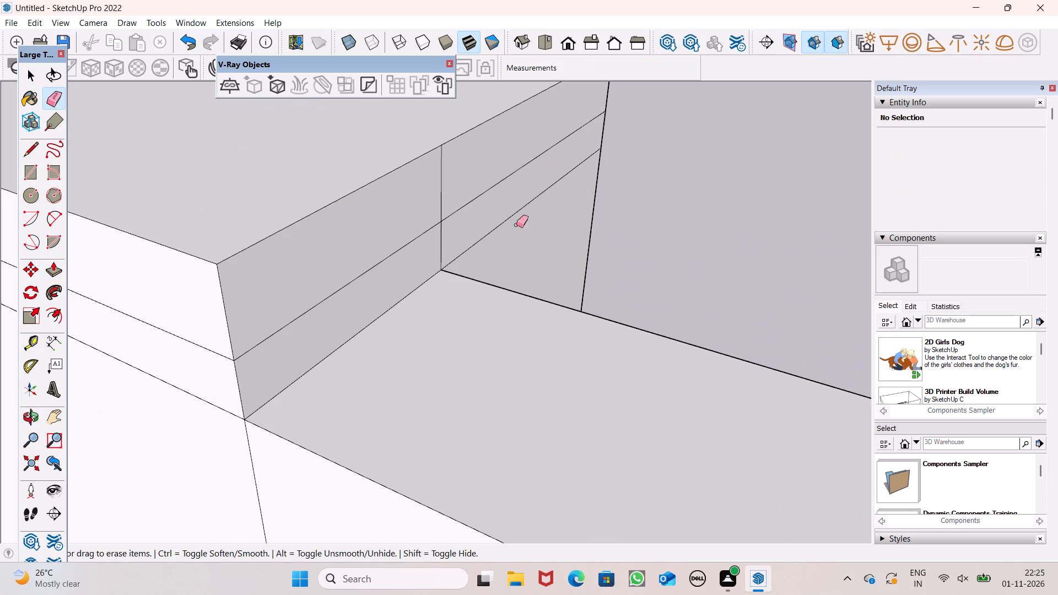
drag(447, 247, 441, 244)
drag(444, 191, 423, 202)
Pull the inner side of the pillar's upper tier out about 2 3/16" over the wall.
scroll(490, 175, down, 6)
middle_drag(390, 247, 469, 219)
drag(47, 277, 58, 270)
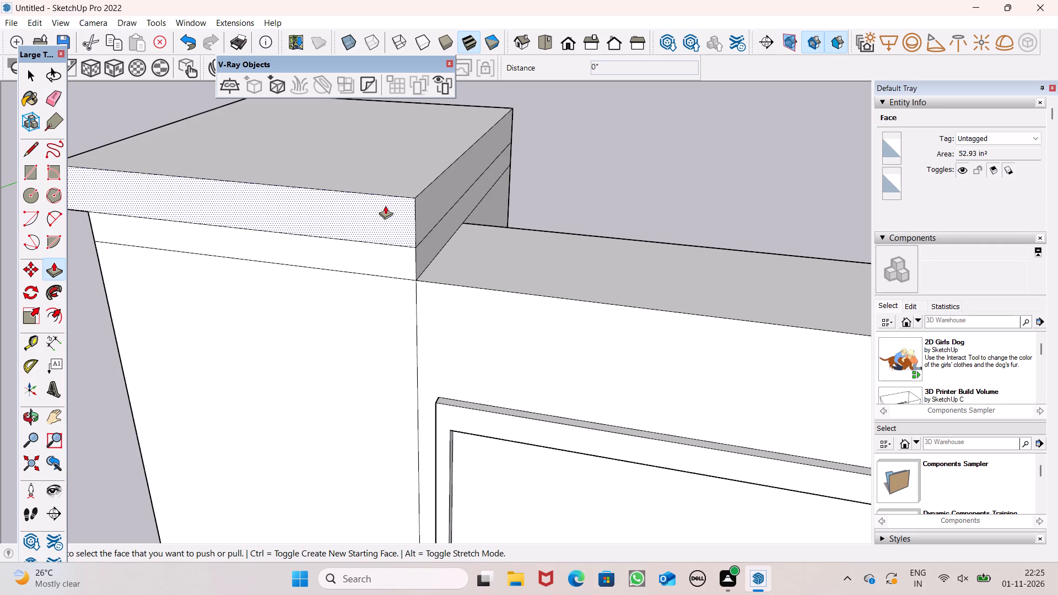
drag(428, 209, 471, 209)
Pull the front face of the pillar's upper tier out about 3 5/8".
middle_drag(353, 257, 372, 210)
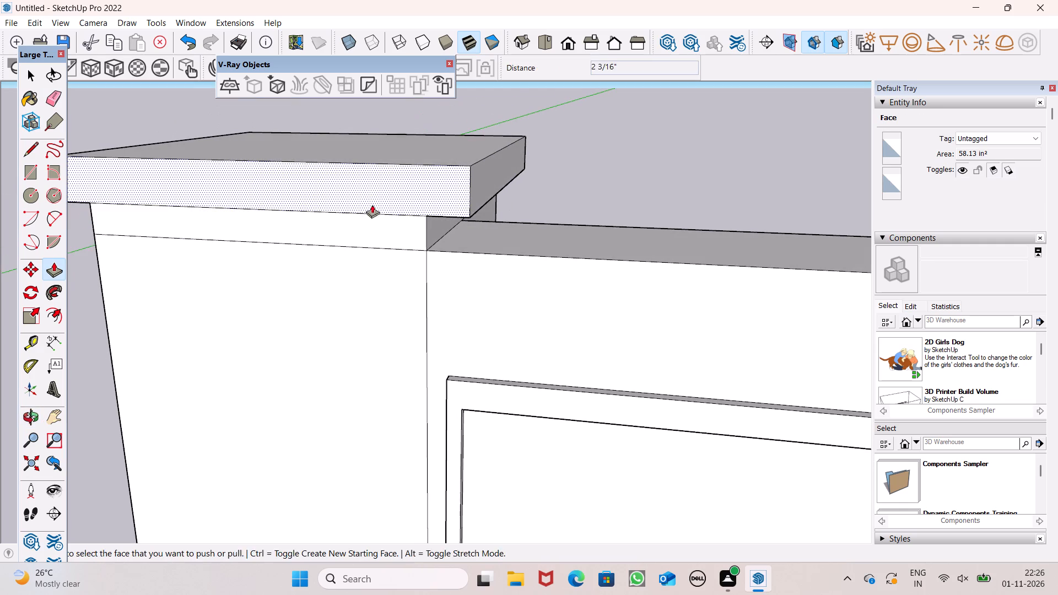
drag(371, 200, 352, 222)
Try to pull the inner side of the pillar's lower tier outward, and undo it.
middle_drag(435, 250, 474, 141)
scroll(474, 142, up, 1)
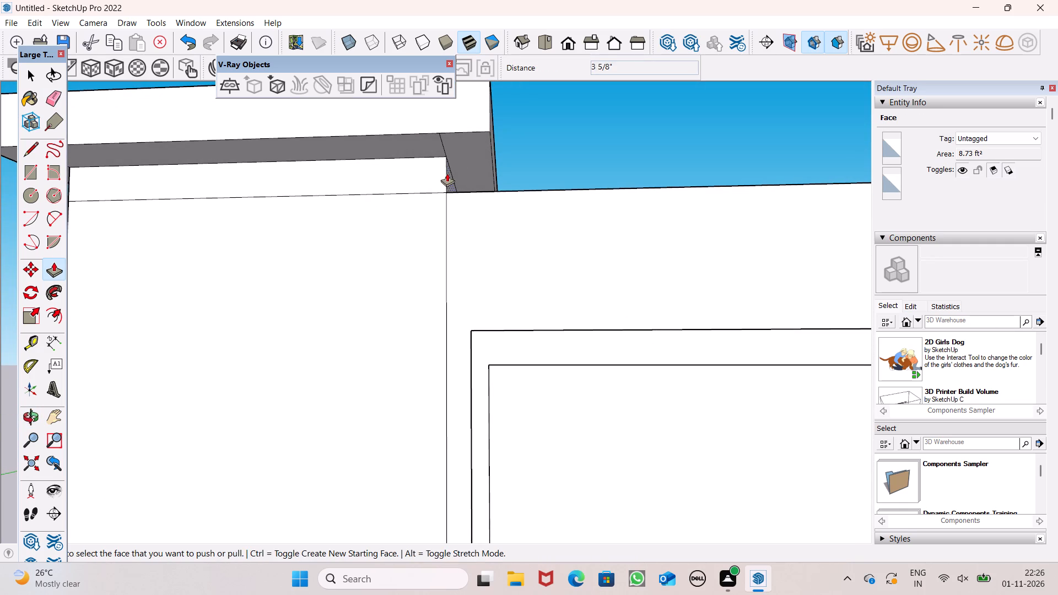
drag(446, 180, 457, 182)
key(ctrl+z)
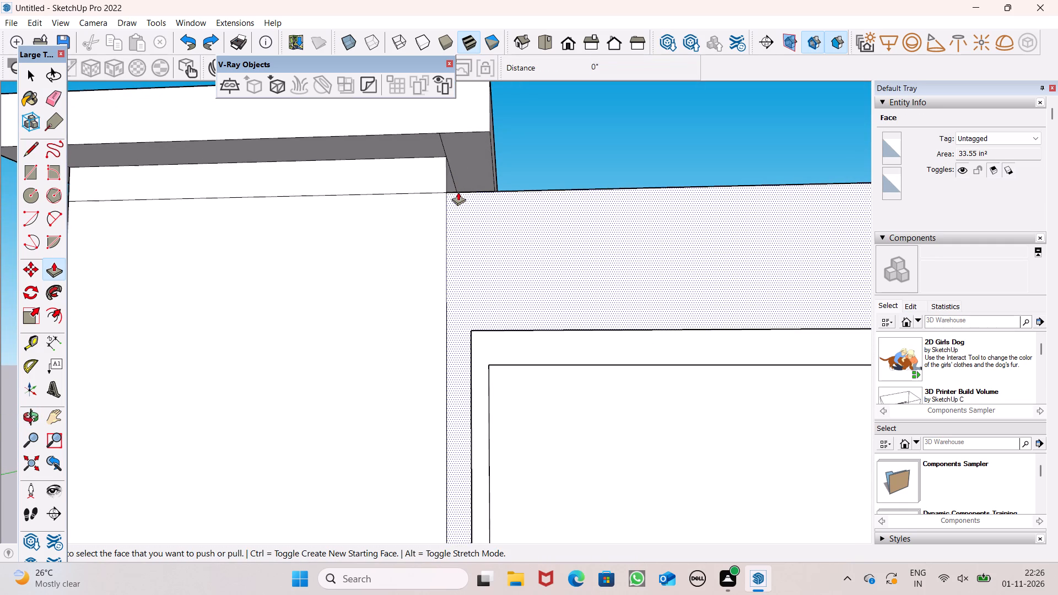
Extend the inner side of the pillar's upper tier a further 3/4" or so over the wall.
middle_drag(458, 192, 386, 209)
drag(429, 137, 445, 142)
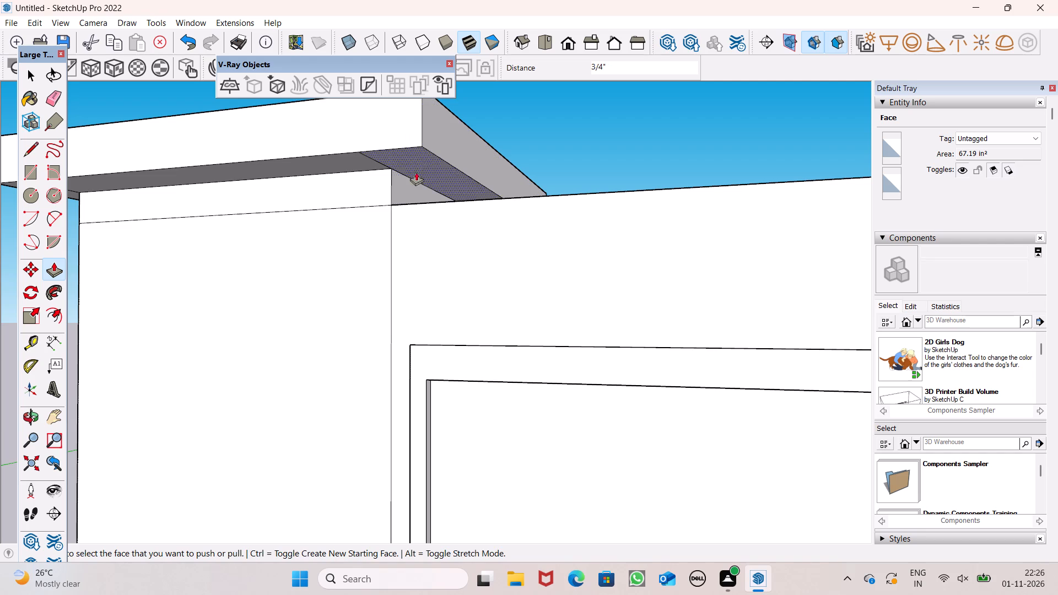
Pull the lower tier's inner side out slightly over the wall and its front face out about 2 5/8".
drag(406, 188, 425, 180)
drag(353, 187, 346, 187)
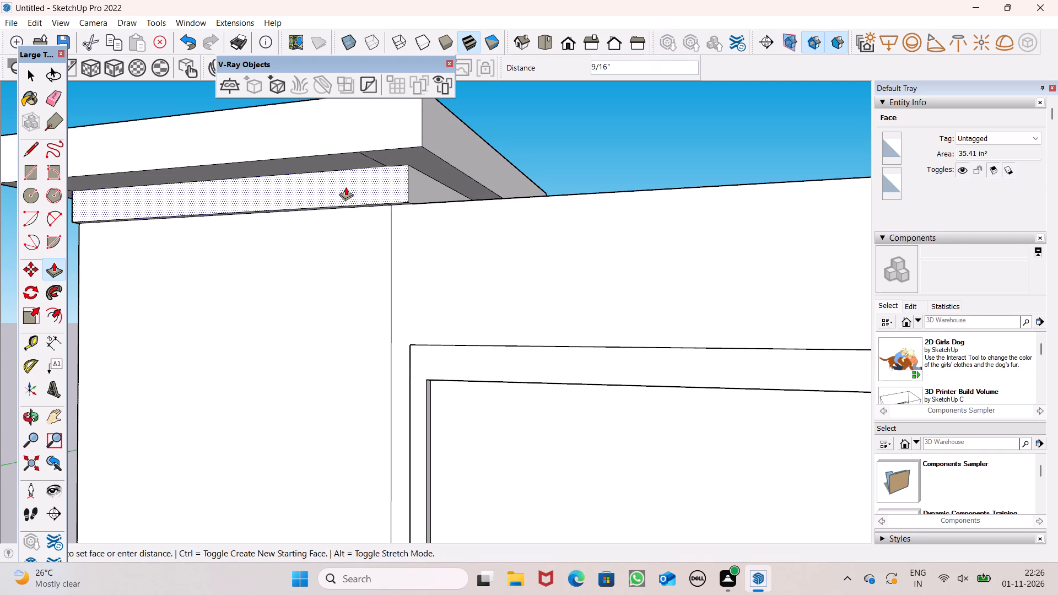
drag(346, 187, 325, 187)
Pull the outer end face of the pillar's lower tier out about 3/4".
scroll(441, 159, down, 5)
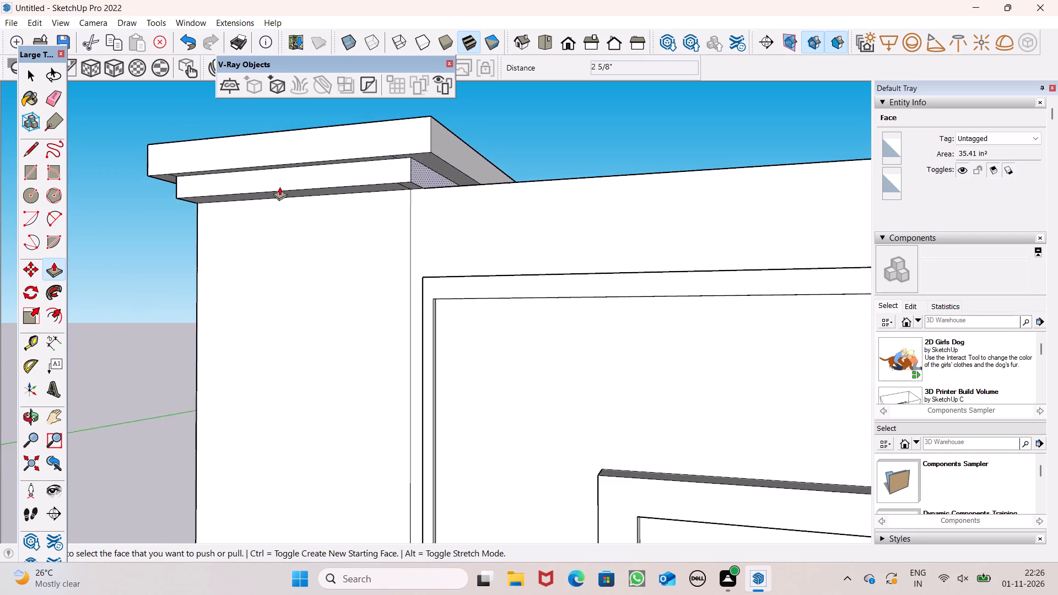
middle_drag(279, 187, 563, 171)
drag(260, 150, 249, 148)
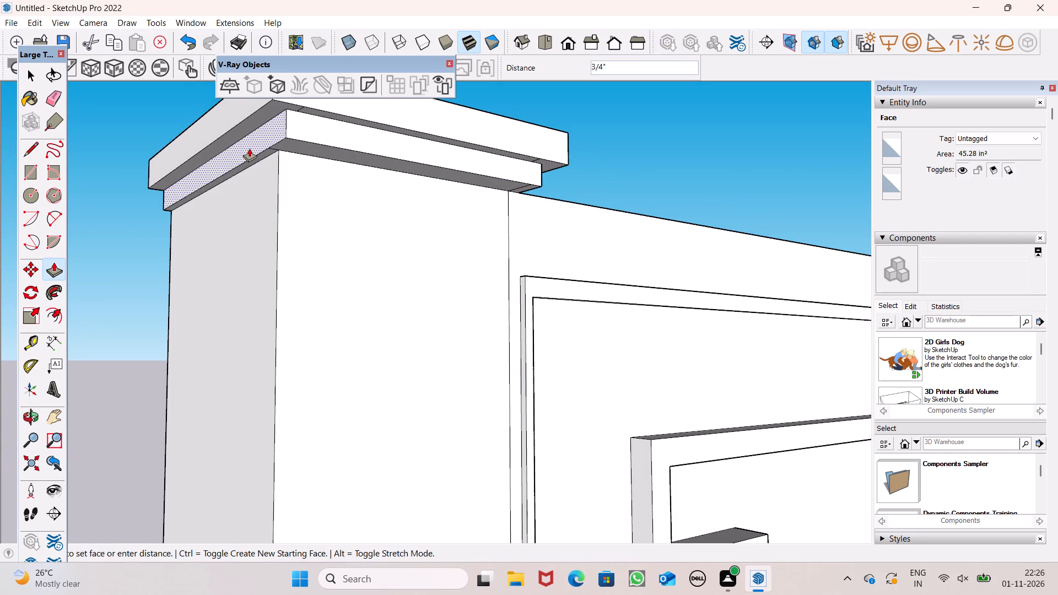
Extend the outer end face of the pillar's upper tier a further 1 3/16" or so.
scroll(360, 143, down, 4)
middle_drag(422, 155, 309, 268)
middle_drag(217, 222, 298, 234)
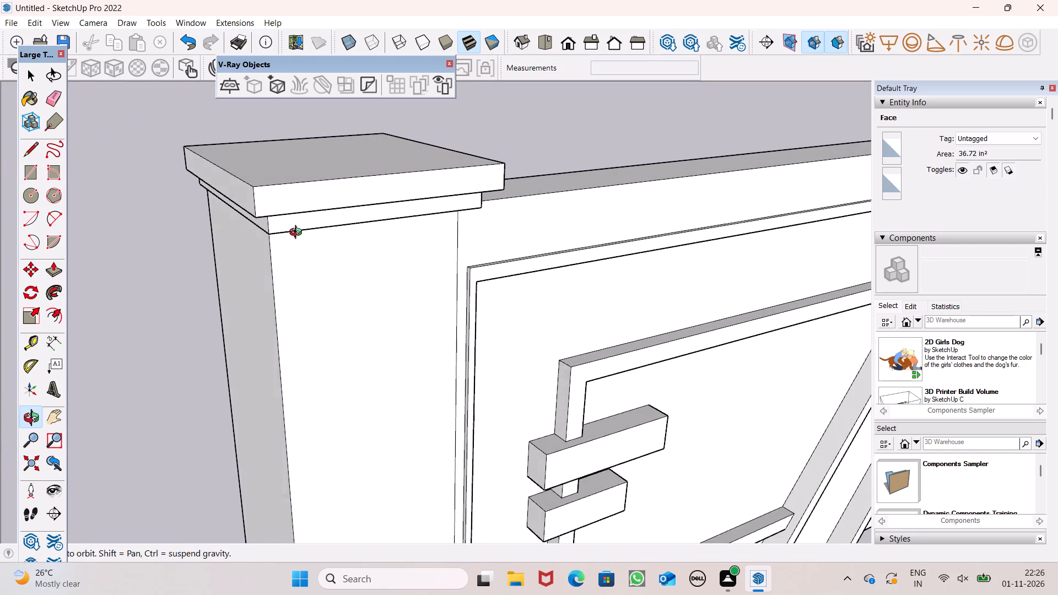
middle_drag(298, 234, 300, 231)
drag(241, 197, 228, 201)
Extend the outer end face of the pillar's lower tier a little further beneath the upper tier.
middle_drag(317, 243, 298, 189)
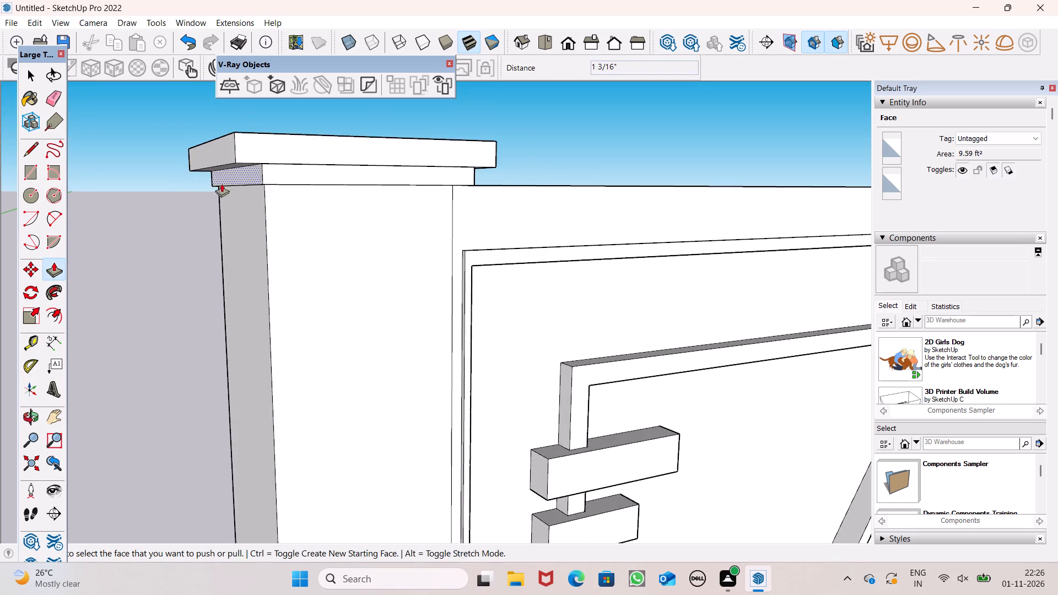
scroll(224, 182, up, 5)
middle_drag(225, 180, 241, 174)
drag(270, 175, 255, 182)
Examine the end pillar's two-tier cap and the whole panel from below, the front and above.
scroll(251, 172, down, 4)
middle_drag(373, 182, 235, 111)
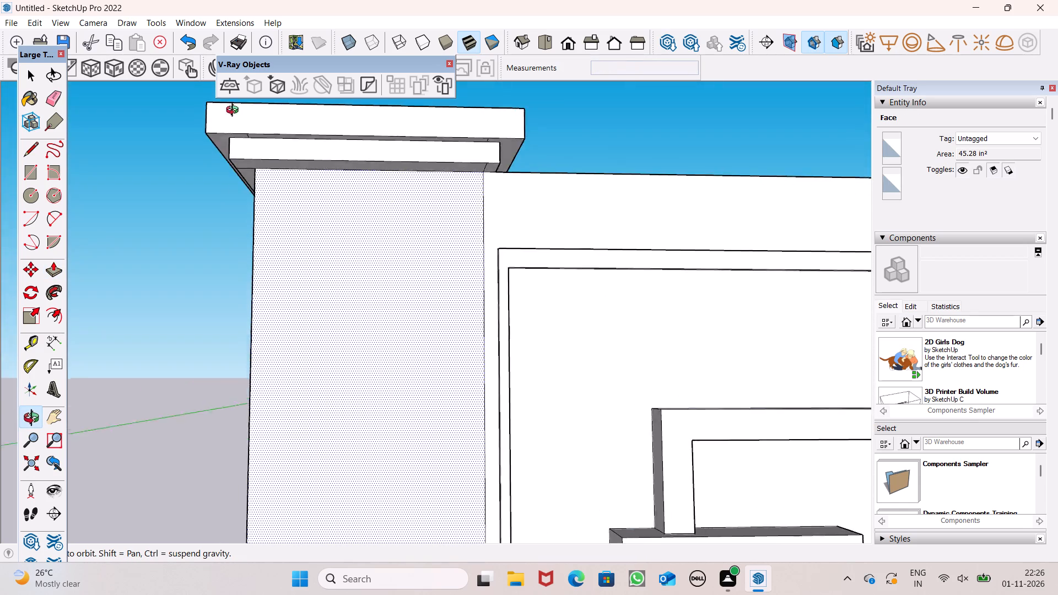
middle_drag(235, 111, 157, 268)
key(space)
scroll(96, 235, down, 7)
middle_drag(359, 203, 447, 165)
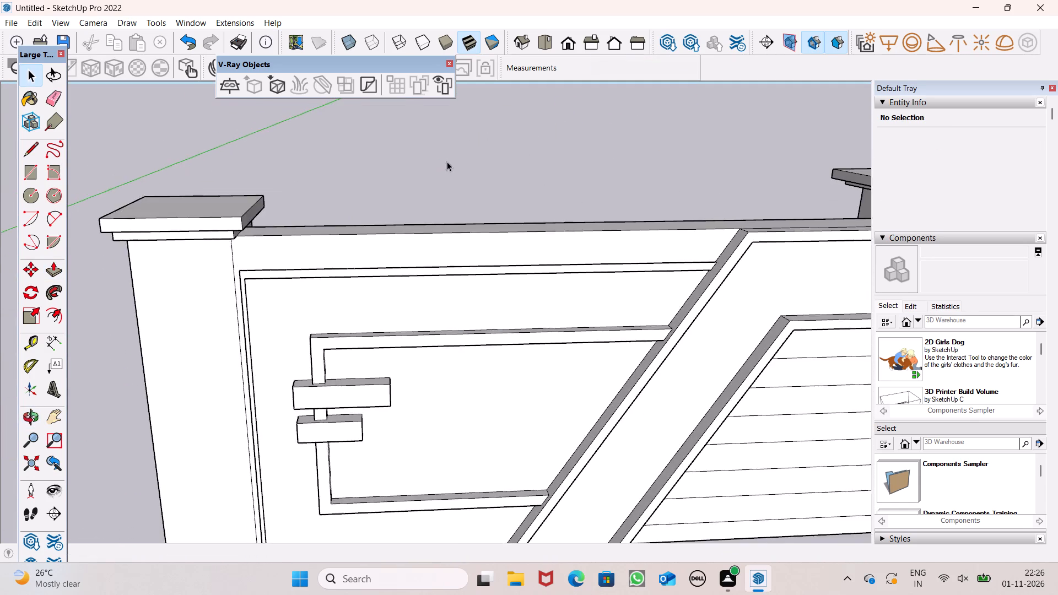
scroll(447, 169, down, 10)
middle_drag(409, 194, 416, 171)
scroll(352, 142, down, 2)
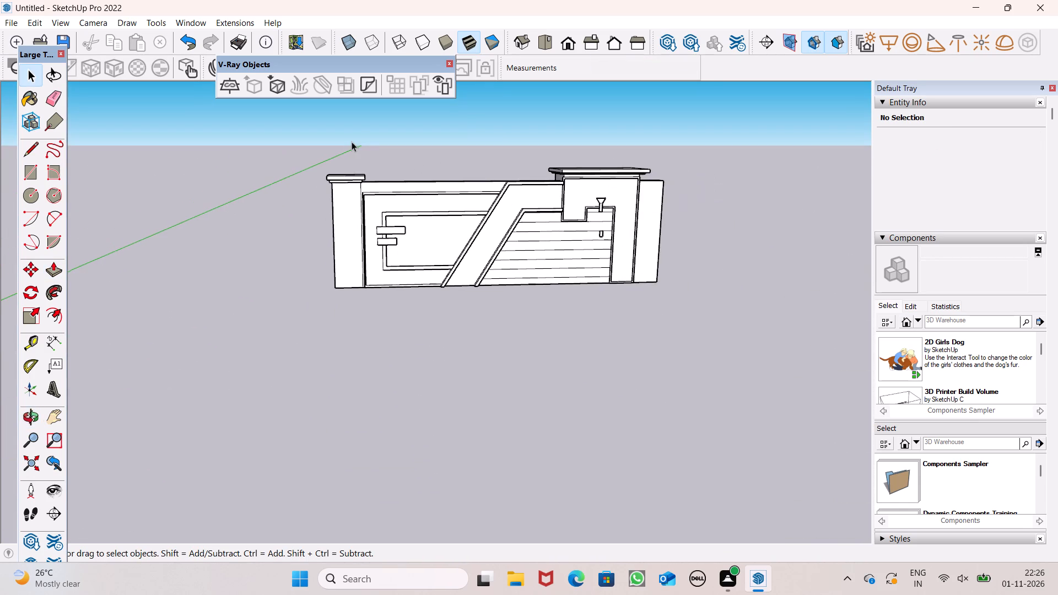
scroll(410, 153, up, 8)
middle_drag(434, 164, 427, 197)
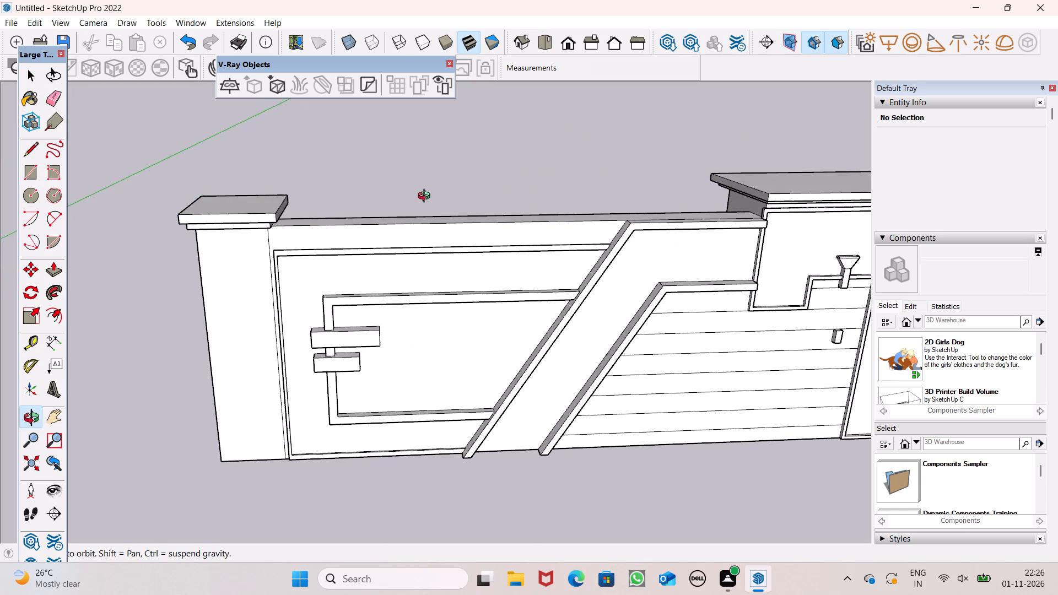
middle_drag(427, 197, 418, 225)
scroll(408, 203, up, 2)
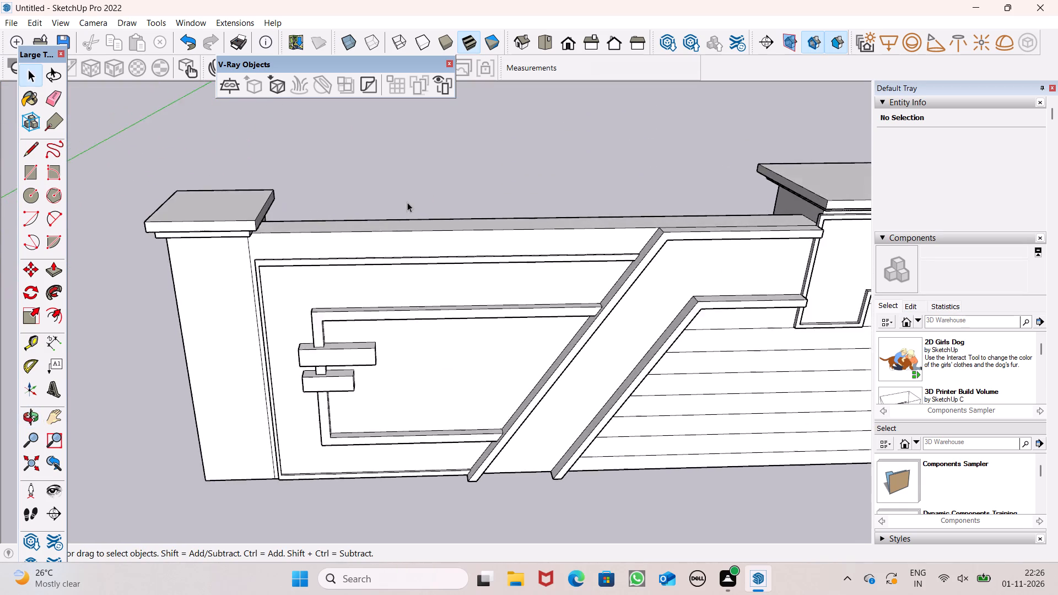
scroll(407, 202, up, 6)
scroll(404, 197, down, 3)
middle_drag(397, 217, 400, 242)
scroll(375, 214, down, 1)
scroll(375, 214, up, 4)
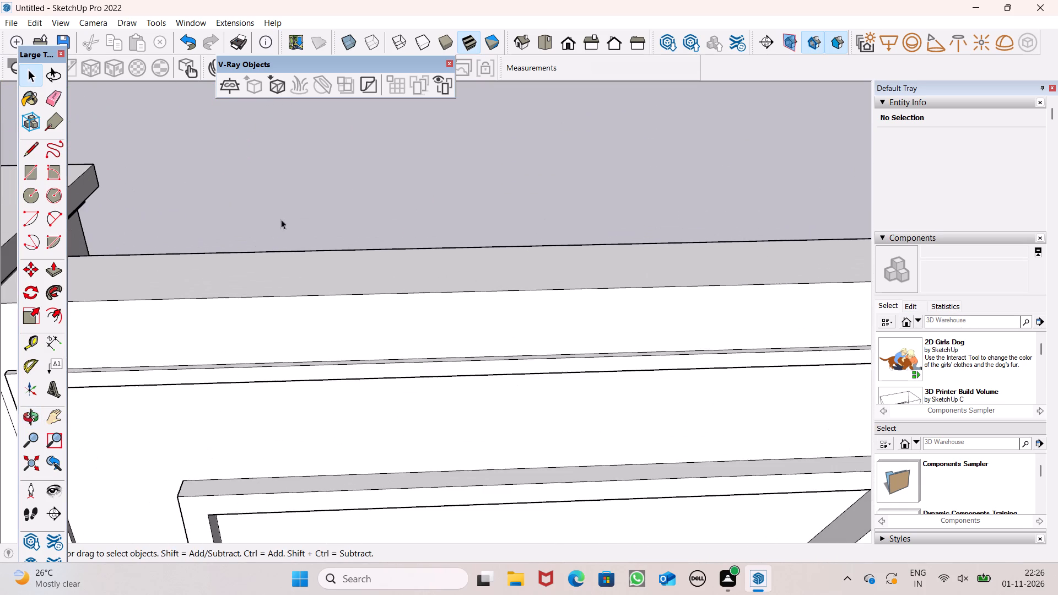
scroll(263, 220, down, 5)
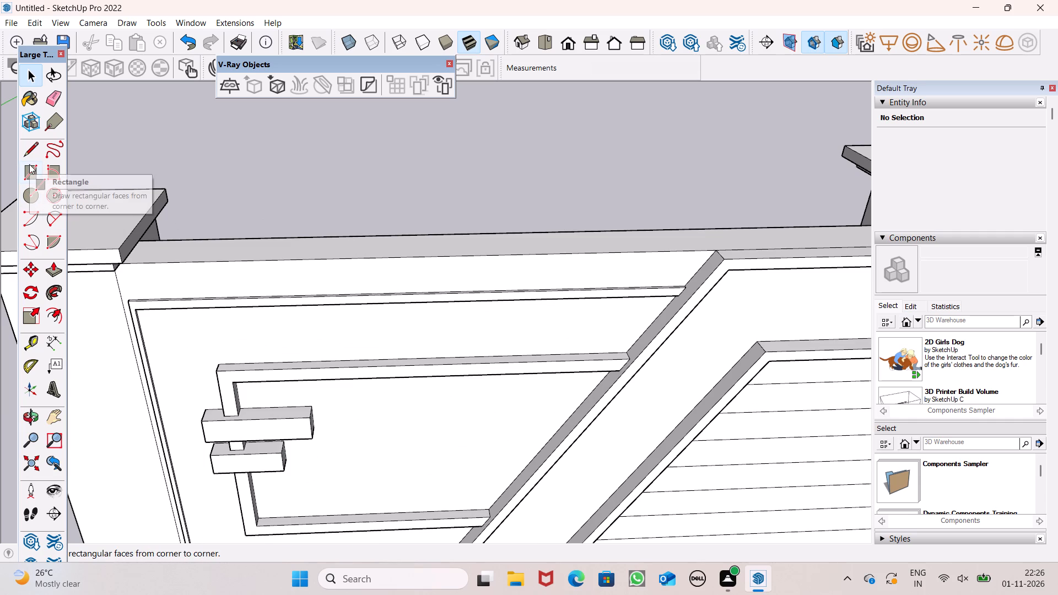
Draw two 9" lines across the panel's top face near the end pillar, marking off a roughly square segment.
click(28, 152)
scroll(415, 184, down, 3)
middle_drag(429, 218, 420, 307)
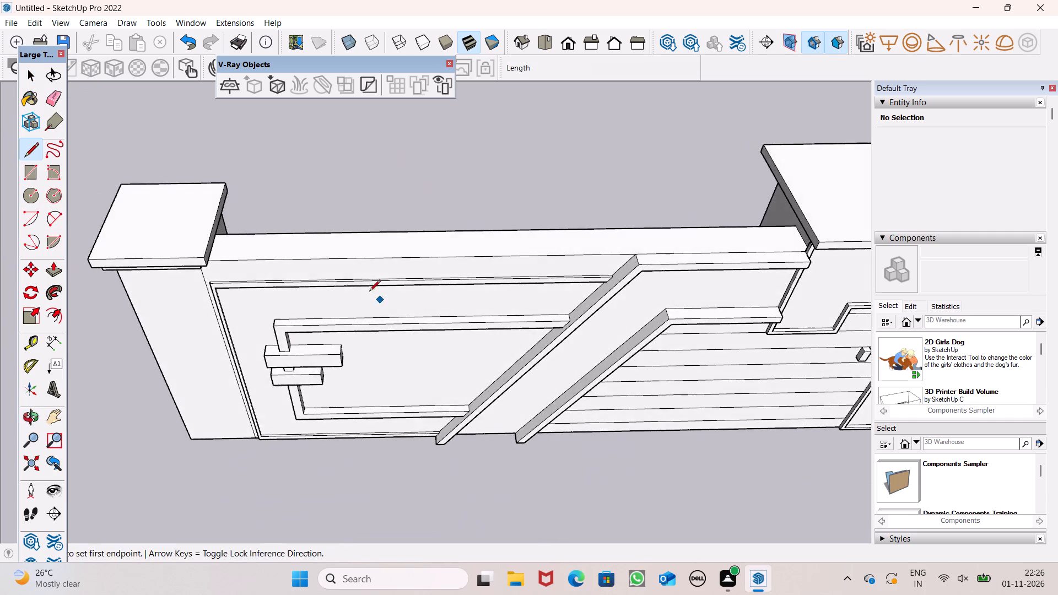
scroll(361, 278, up, 7)
scroll(317, 241, down, 3)
middle_drag(332, 248, 333, 274)
scroll(333, 274, up, 3)
scroll(303, 245, down, 3)
scroll(327, 233, up, 3)
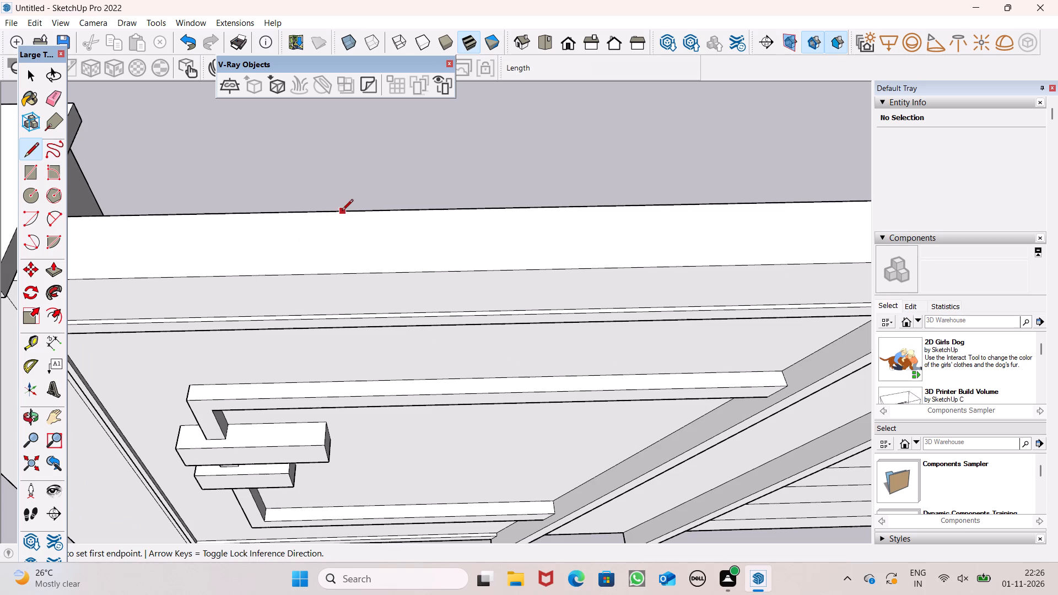
click(300, 214)
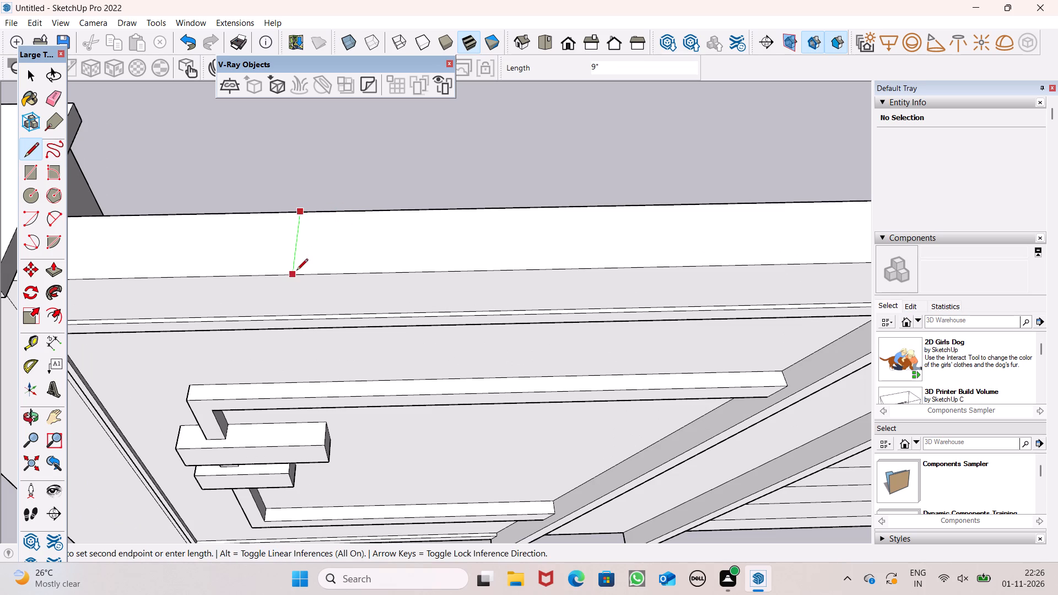
click(296, 272)
drag(375, 210, 375, 217)
click(366, 274)
scroll(353, 236, down, 8)
middle_drag(392, 241, 408, 179)
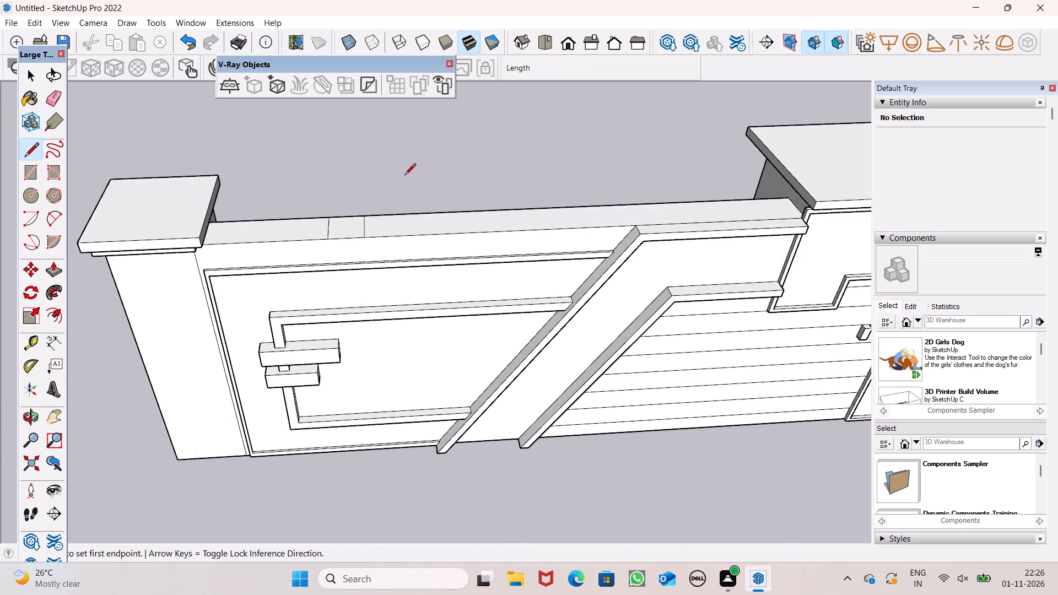
Select the marked square with its edges and move it along the panel's top face closer to the end pillar.
key(space)
scroll(351, 202, up, 6)
double_click(333, 262)
scroll(432, 171, down, 5)
middle_drag(497, 217, 495, 256)
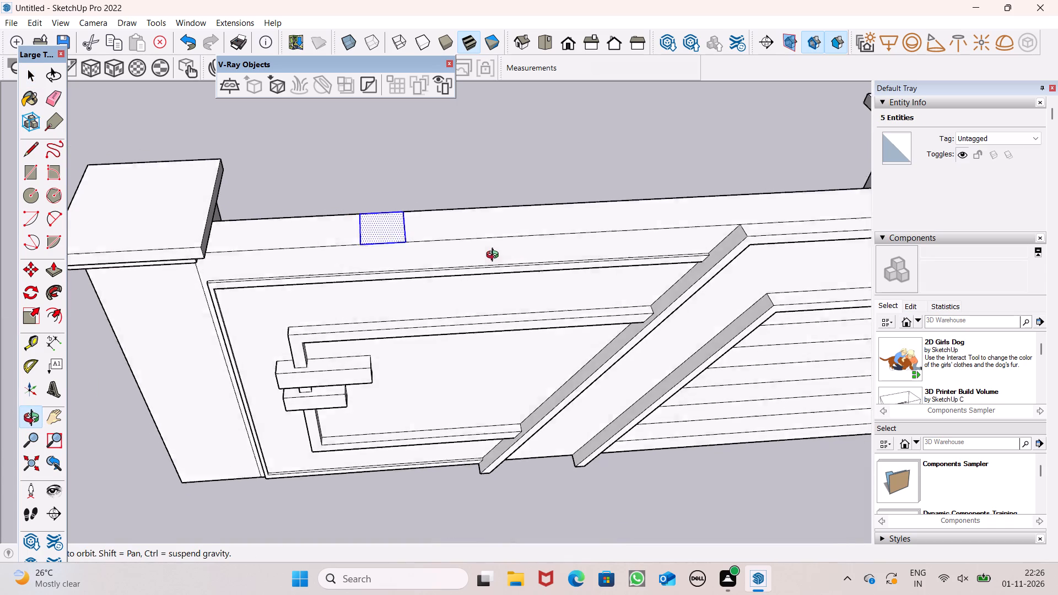
middle_drag(495, 256, 484, 274)
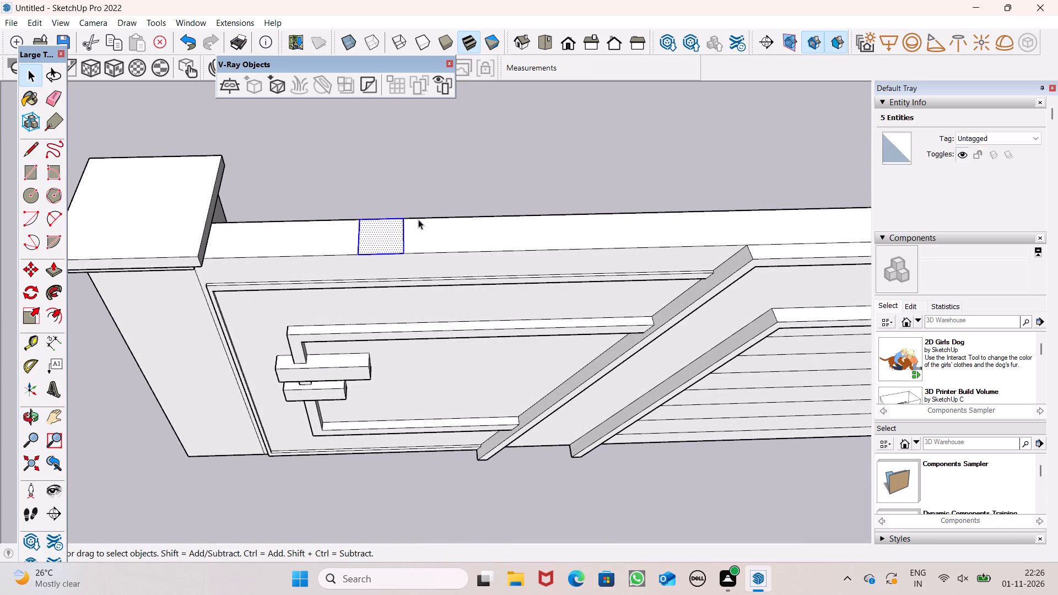
key(m)
key(Return)
drag(380, 237, 354, 241)
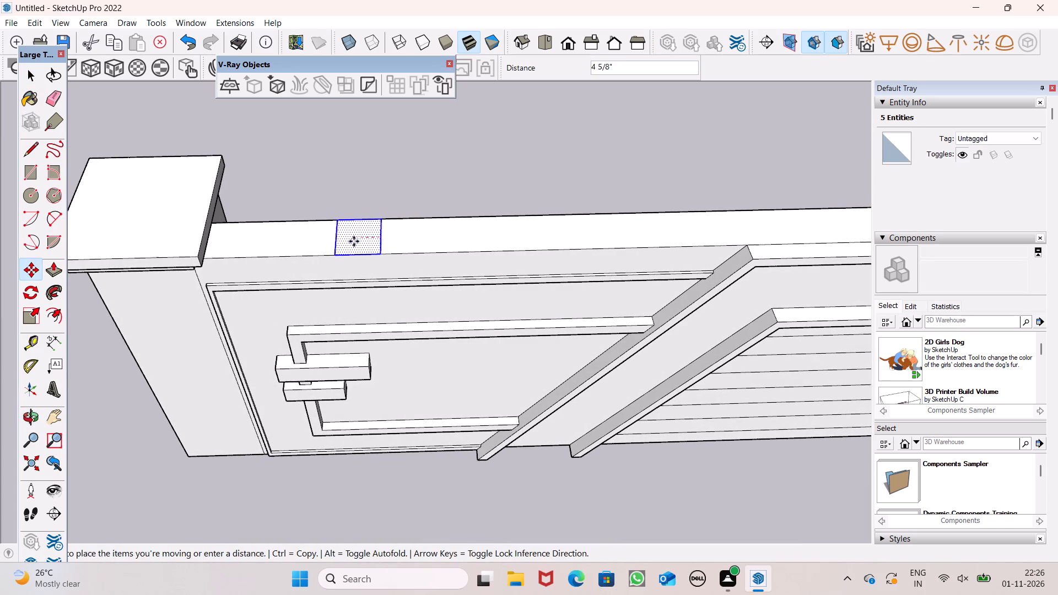
drag(354, 241, 328, 241)
drag(327, 241, 319, 243)
drag(328, 236, 353, 235)
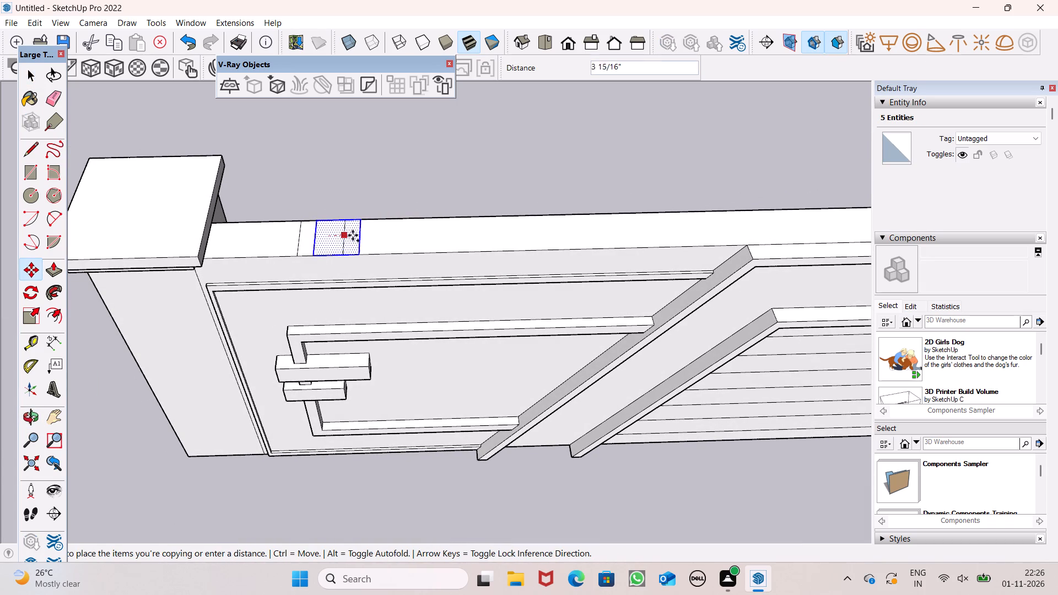
drag(353, 235, 368, 234)
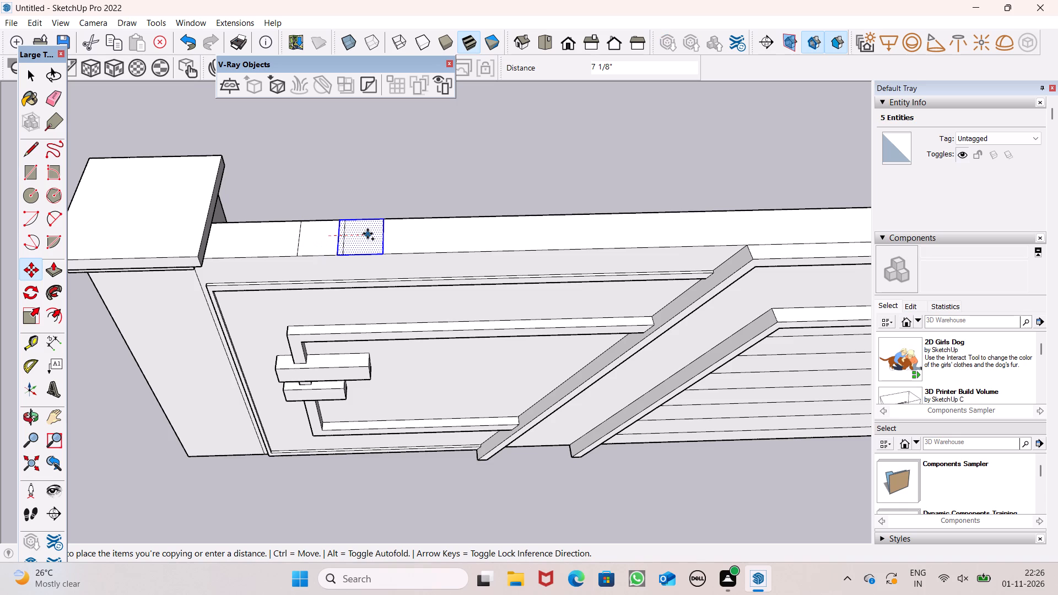
drag(368, 234, 341, 233)
Copy the square twice along the panel's top face away from the pillar, each about 1' 4" from the previous one.
drag(338, 231, 427, 223)
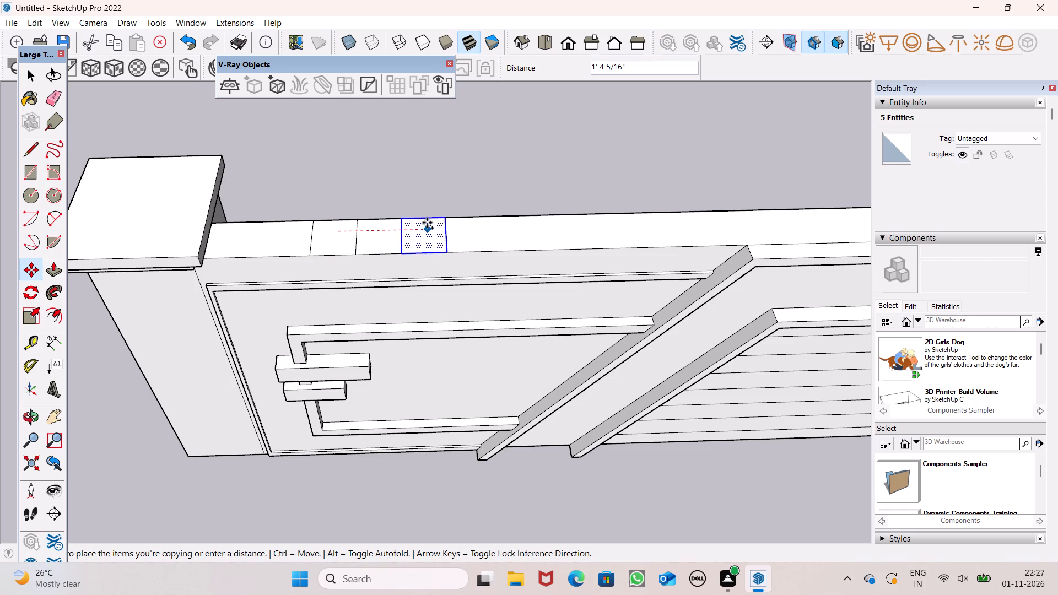
drag(427, 223, 430, 223)
drag(428, 232, 515, 230)
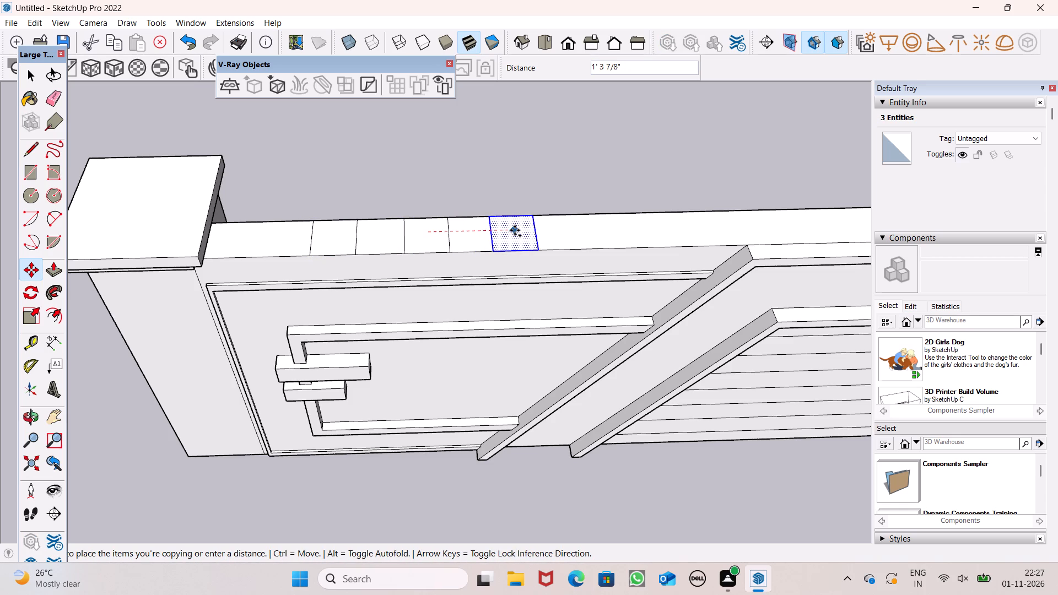
drag(515, 230, 516, 230)
key(space)
click(428, 183)
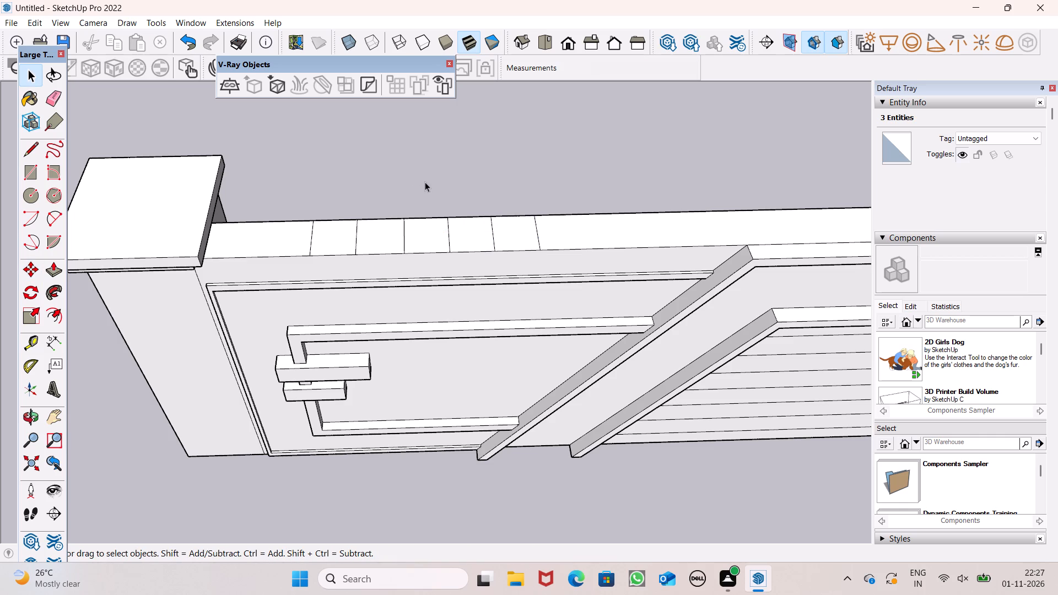
Pull the square nearest the end pillar up about 4 3/16" into a block.
click(52, 273)
scroll(294, 210, up, 4)
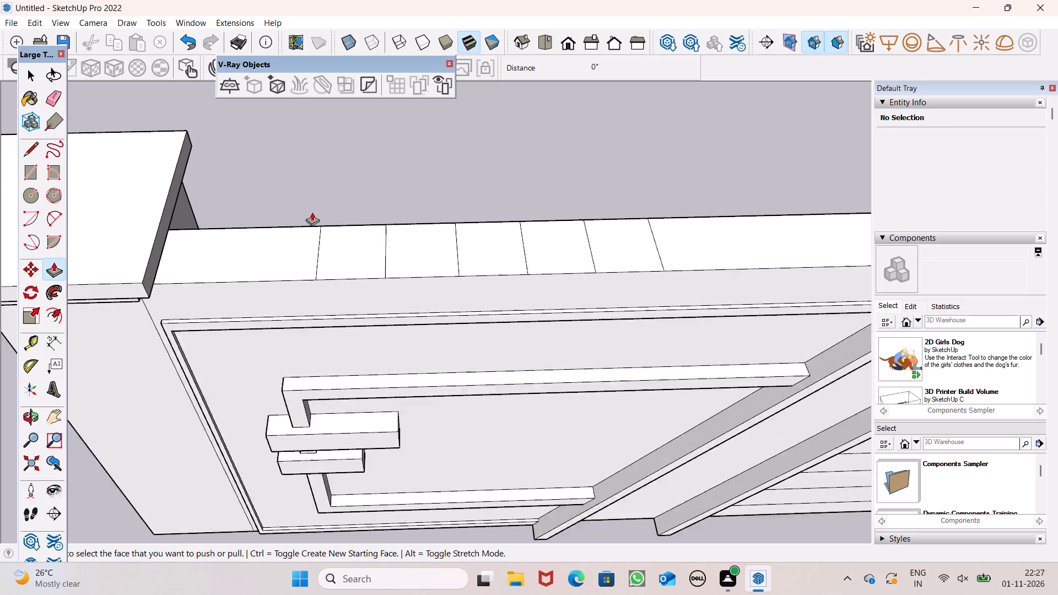
drag(358, 275, 358, 257)
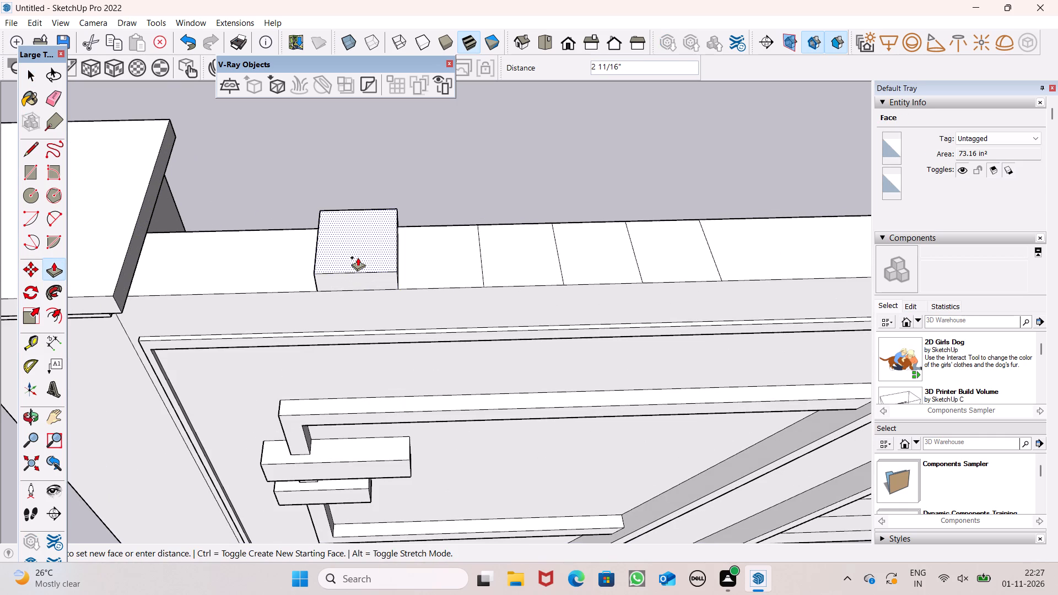
drag(358, 257, 357, 247)
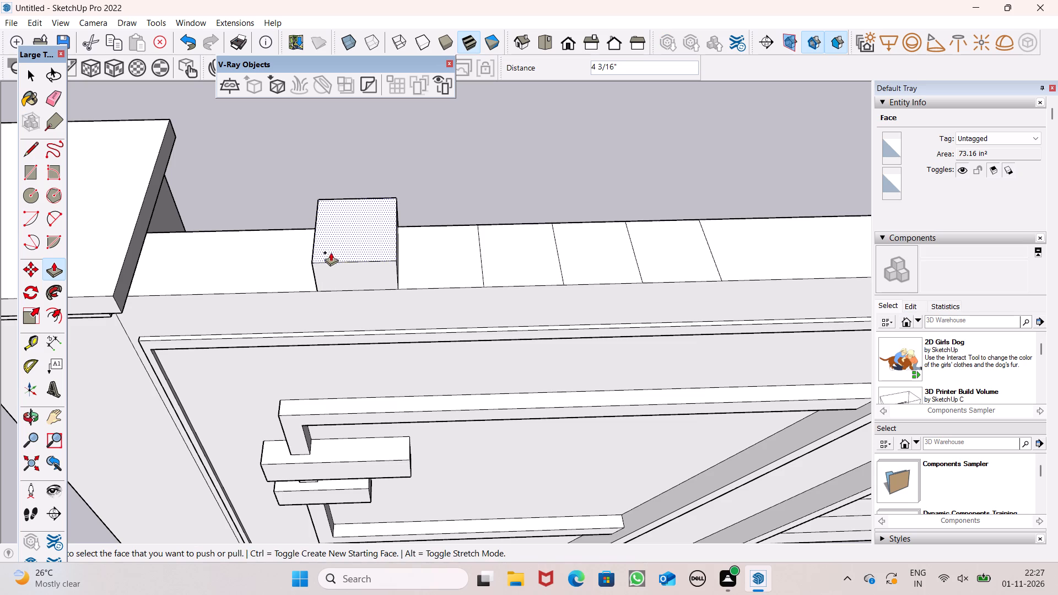
Divide the block nearest the pillar into three tiers with new starting faces about 2 11/16" and 1 1/16" below its top.
middle_drag(343, 273, 356, 197)
scroll(356, 197, up, 1)
drag(339, 194, 341, 220)
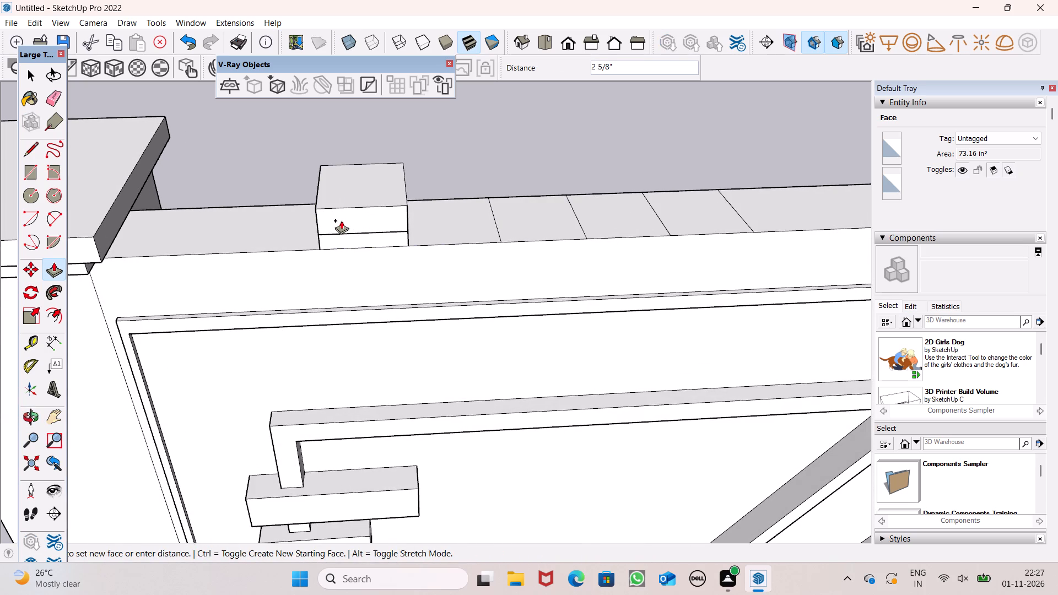
drag(341, 220, 342, 223)
drag(342, 223, 345, 220)
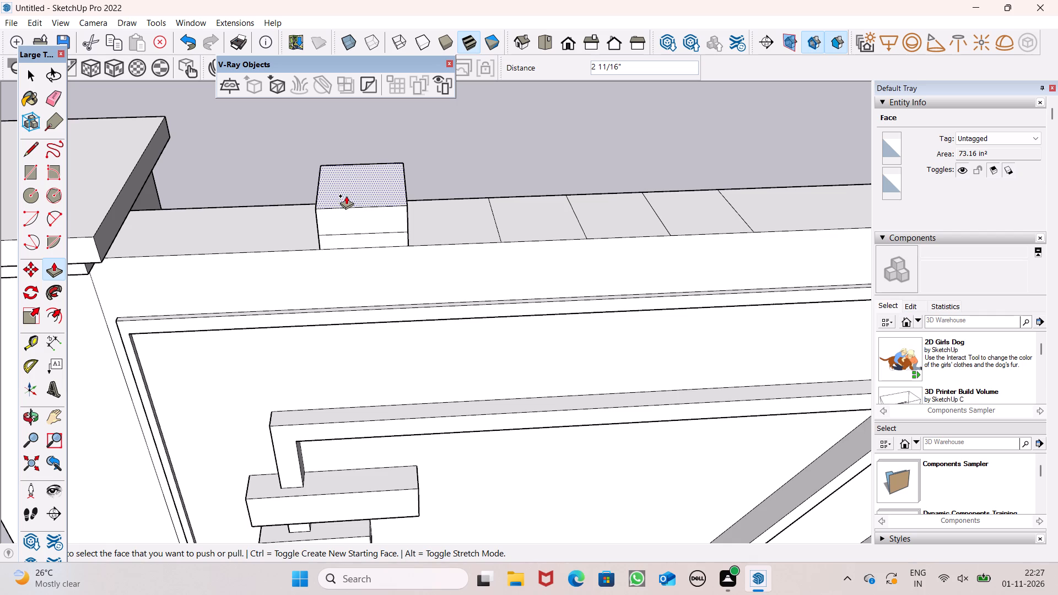
drag(346, 196, 347, 206)
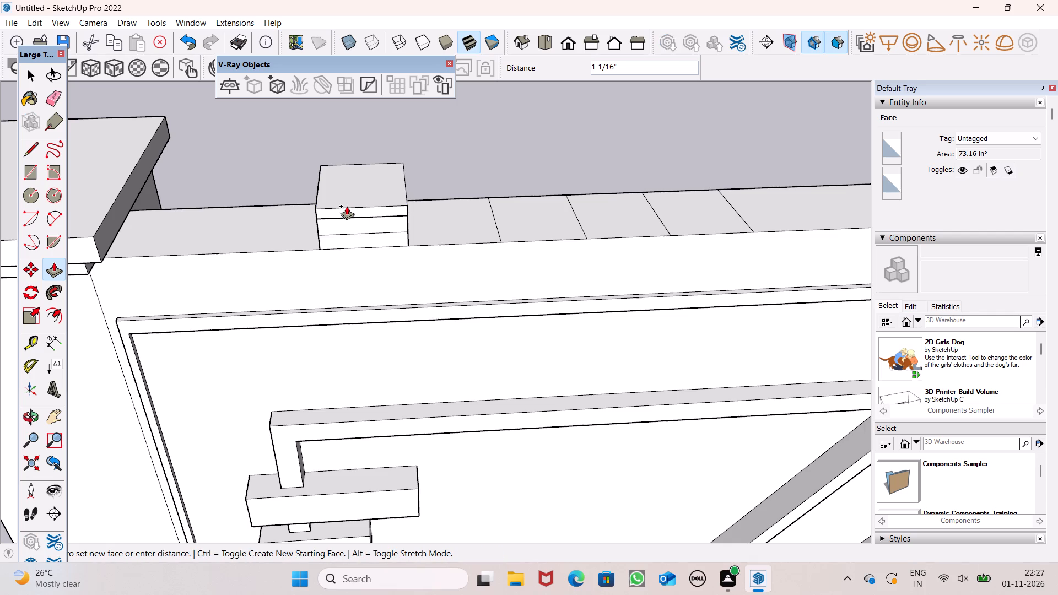
drag(347, 206, 347, 207)
Pull the middle square up to the same height as the first block.
middle_drag(474, 232, 412, 208)
scroll(479, 240, up, 1)
middle_drag(483, 246, 515, 278)
drag(517, 237, 398, 202)
Divide the middle block into three tiers at the same levels as the first block's dividing lines.
middle_drag(522, 228, 528, 197)
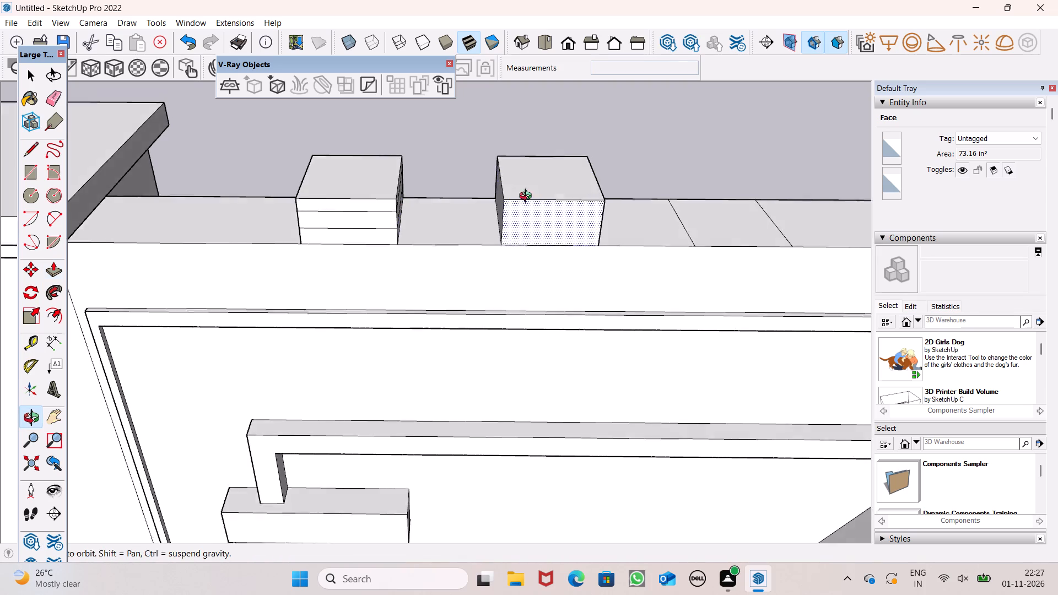
middle_drag(528, 197, 530, 151)
scroll(525, 161, up, 6)
drag(512, 182, 365, 216)
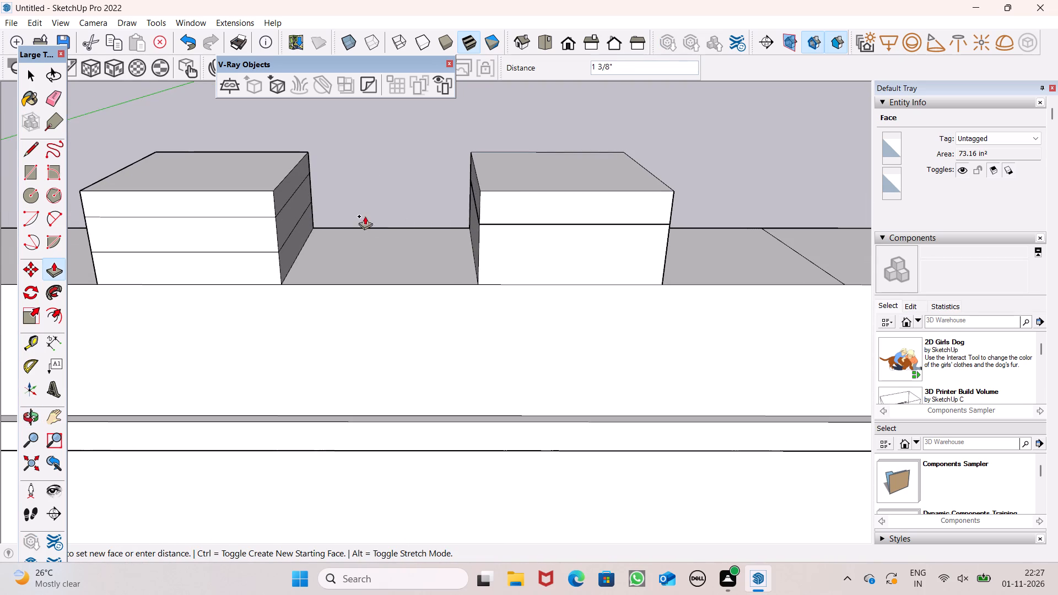
drag(365, 216, 284, 218)
drag(515, 180, 463, 223)
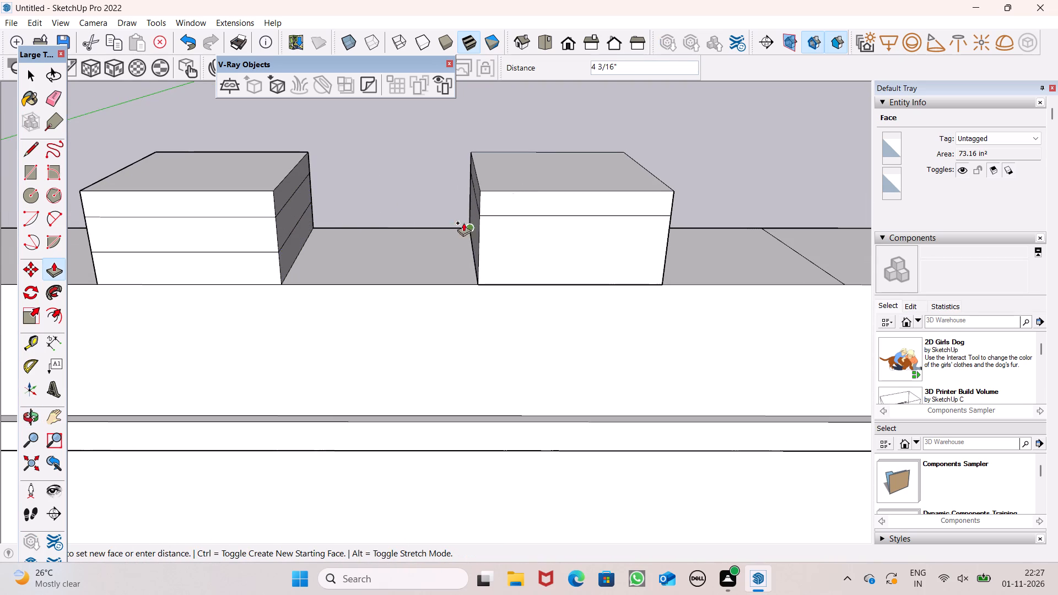
drag(463, 223, 283, 248)
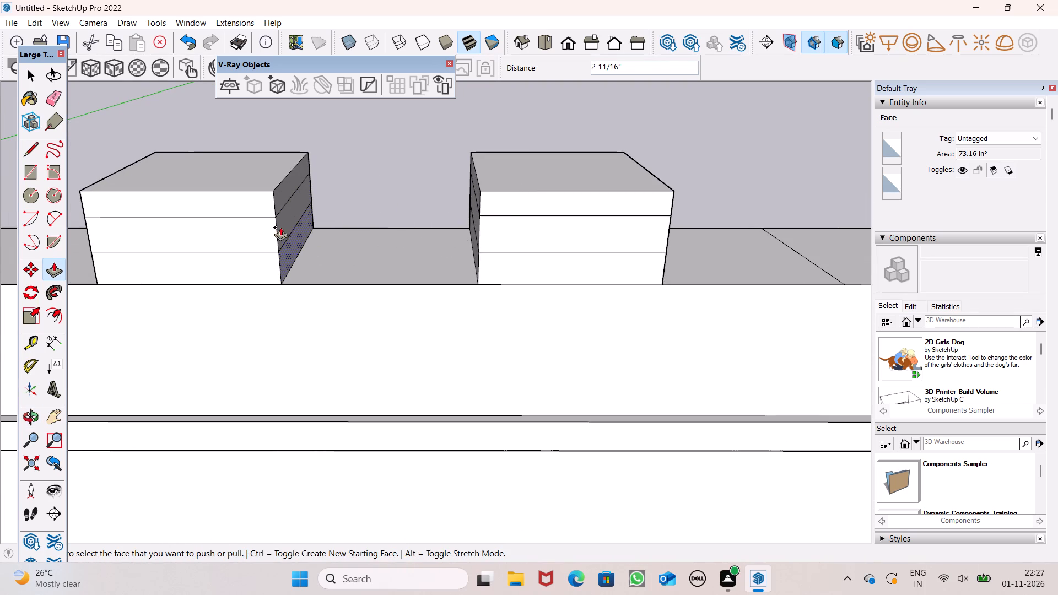
Pull the third square up about 4 3/16" to match the height of the other two blocks.
scroll(359, 152, down, 4)
middle_drag(516, 71, 449, 111)
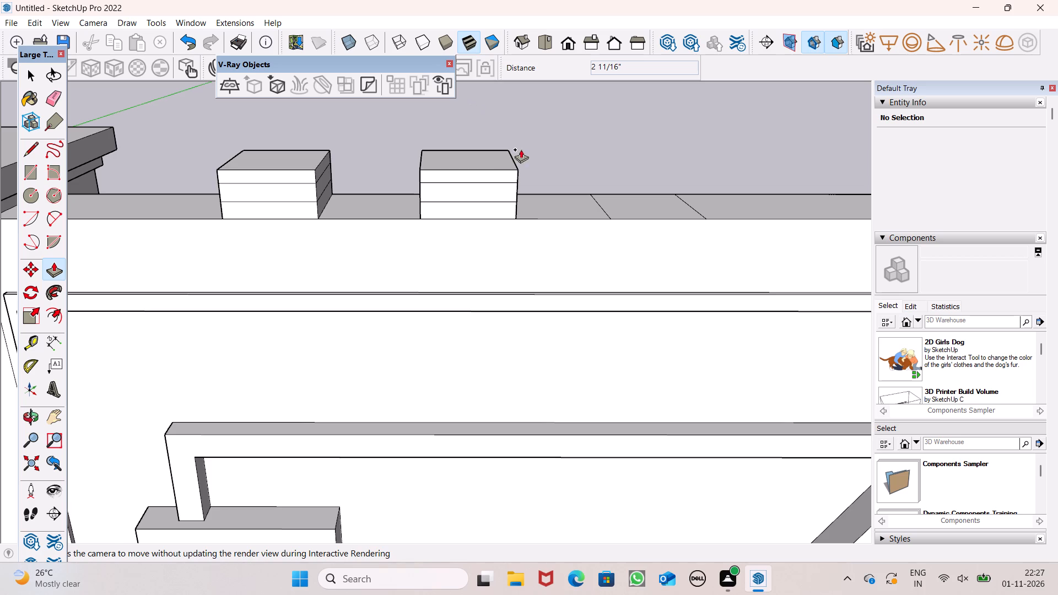
scroll(522, 149, up, 6)
scroll(541, 138, down, 6)
drag(632, 216, 570, 186)
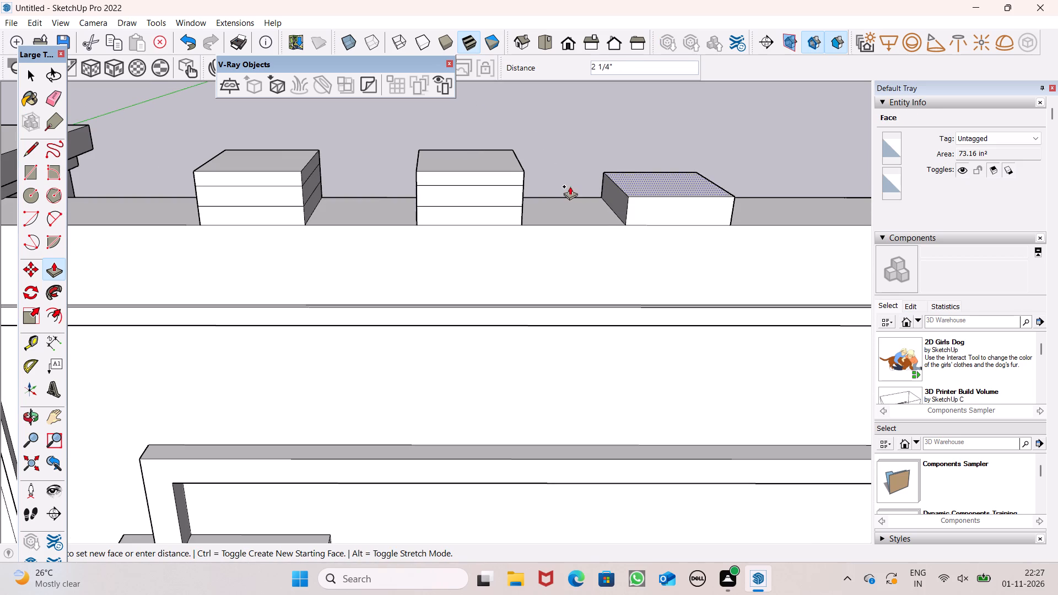
drag(570, 186, 526, 171)
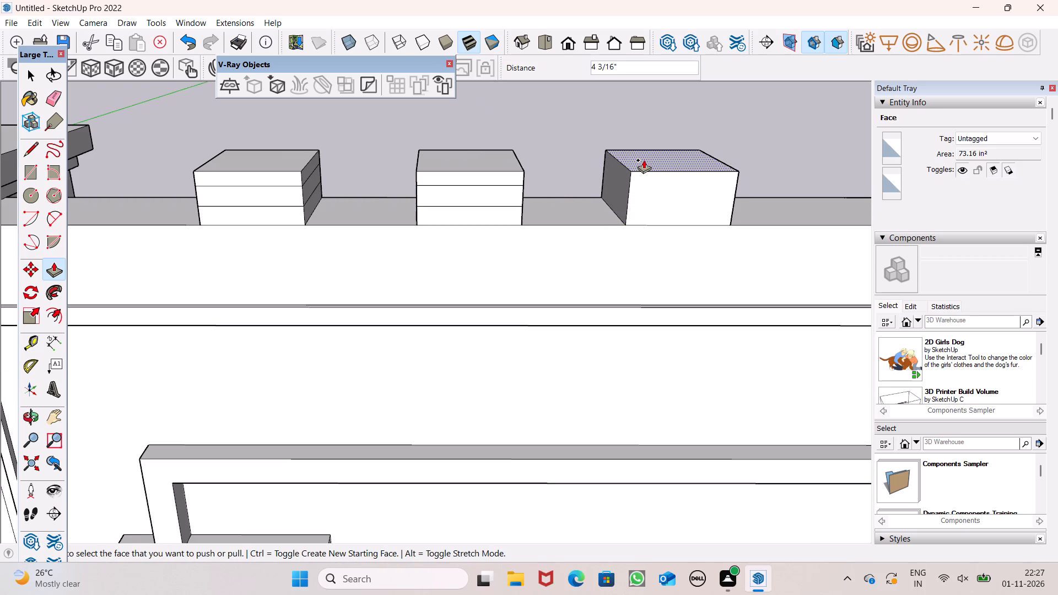
Divide the third block into three tiers at 1 1/16" and 2 11/16" below its top, matching the middle block.
drag(644, 160, 523, 185)
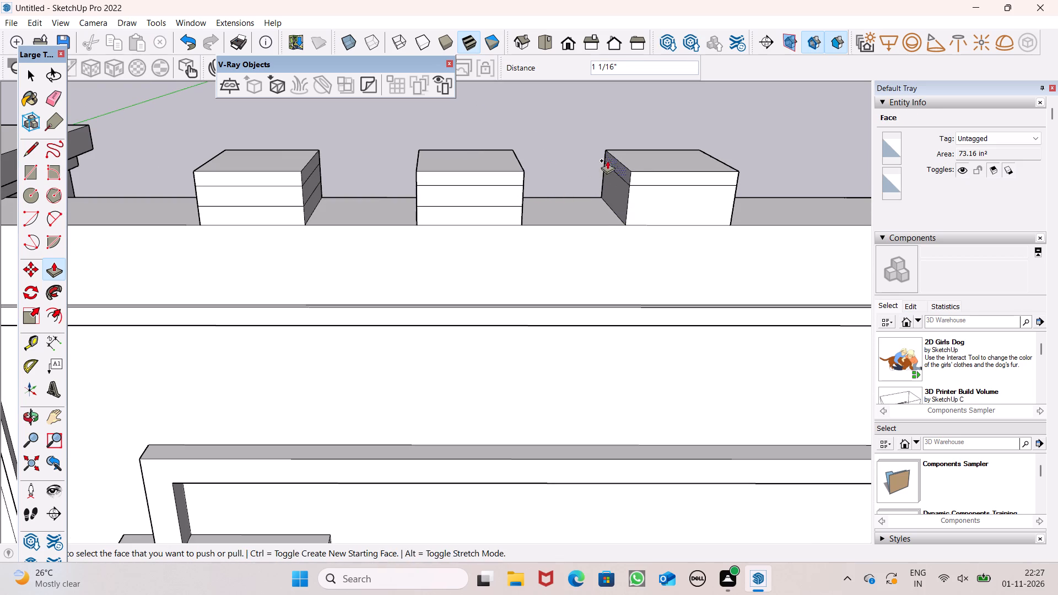
drag(647, 163, 527, 208)
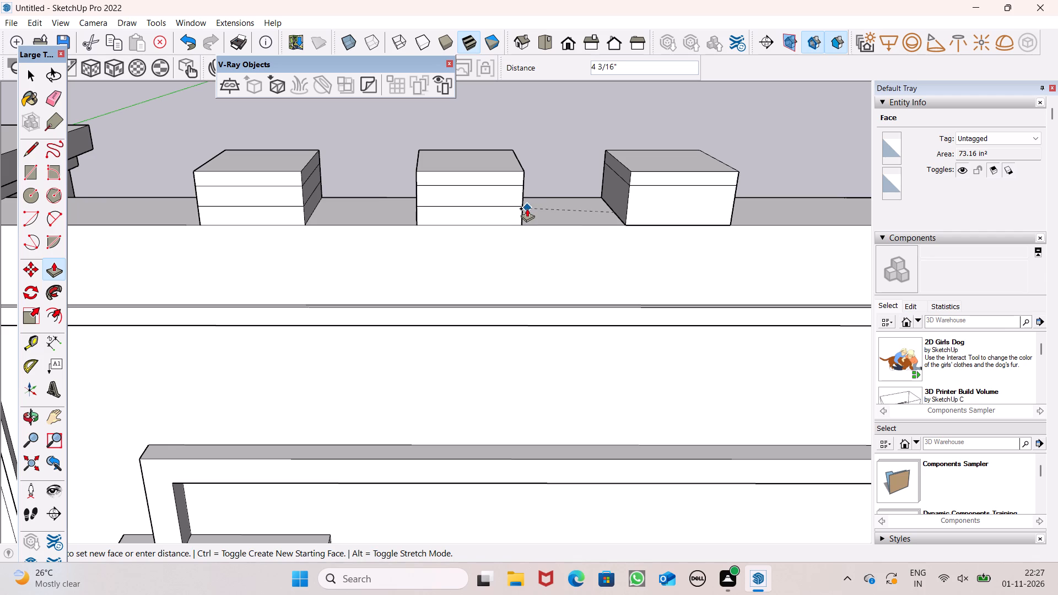
drag(527, 208, 523, 204)
scroll(384, 129, down, 1)
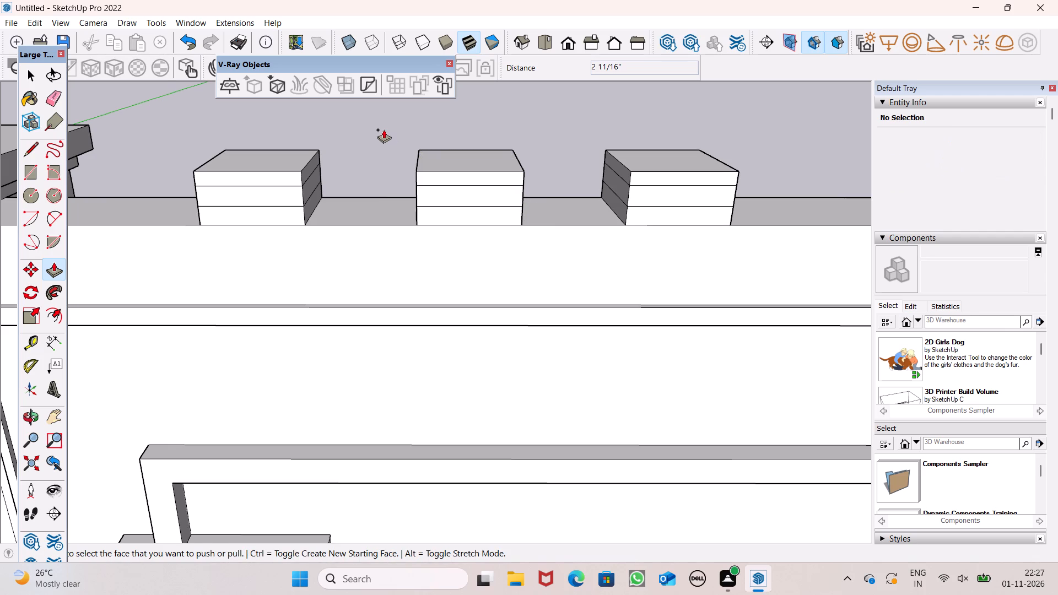
scroll(388, 143, down, 1)
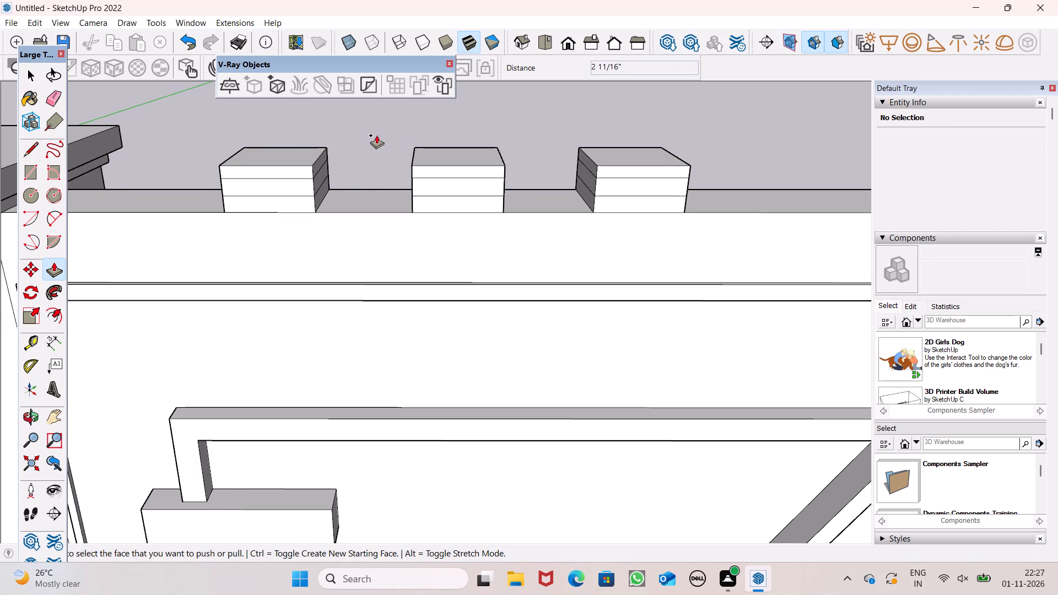
key(space)
Push the pillar-side end face of the first block's bottom tier inward about 11/16".
click(53, 268)
middle_drag(152, 232, 205, 223)
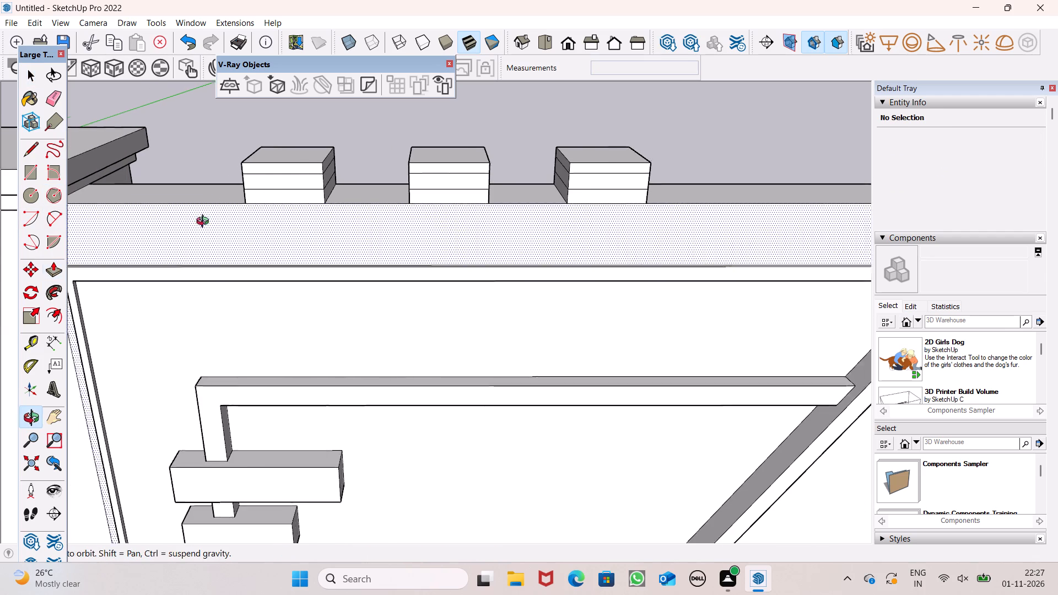
middle_drag(205, 223, 304, 193)
scroll(209, 210, up, 8)
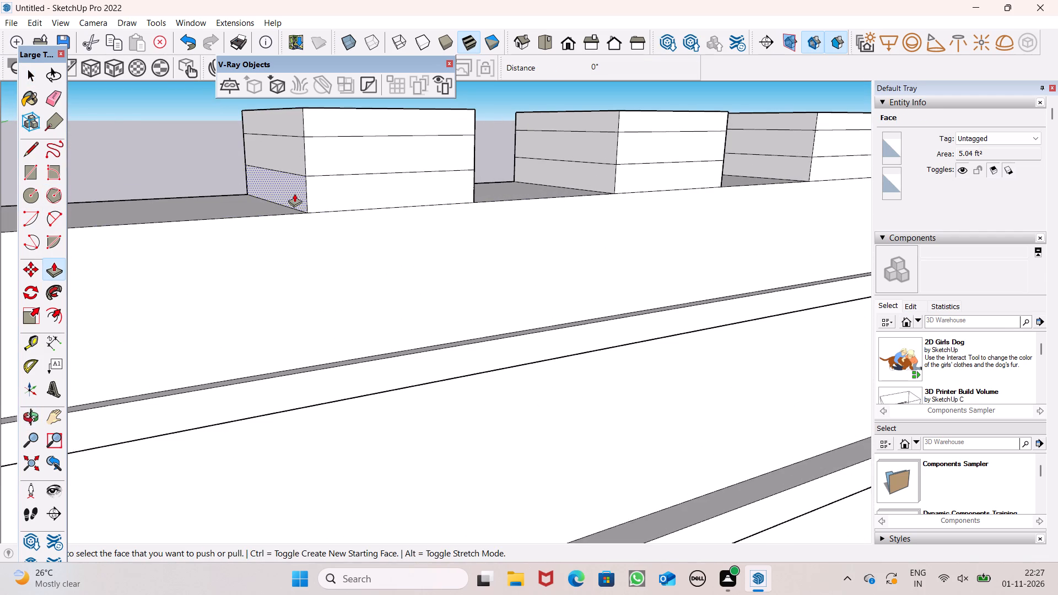
drag(295, 193, 310, 192)
Push the opposite end face of the first block's bottom tier inward beneath the tiers above.
middle_drag(442, 217, 350, 226)
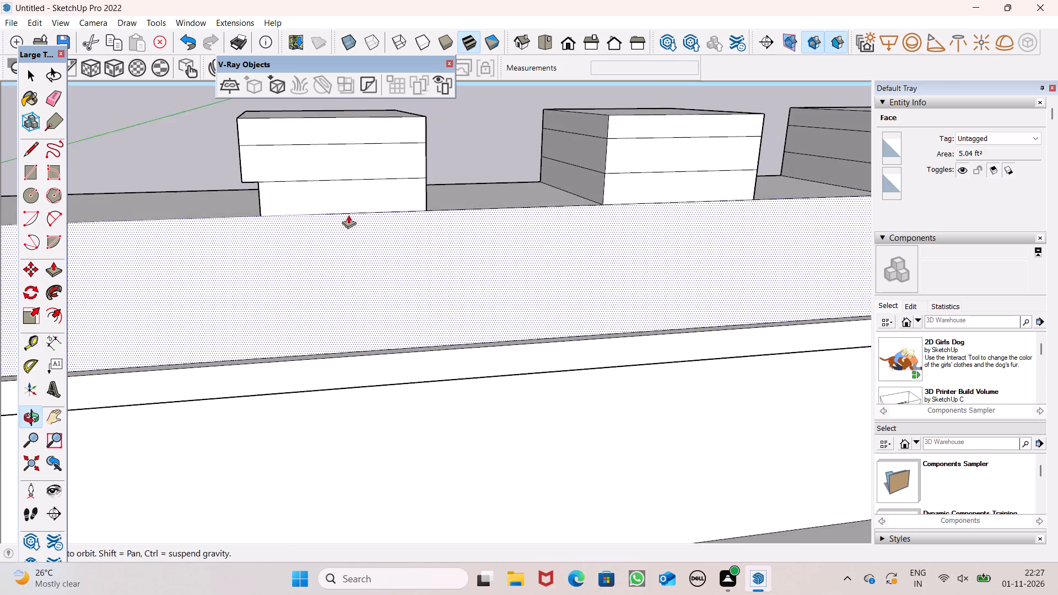
middle_drag(453, 205, 353, 246)
scroll(347, 219, up, 3)
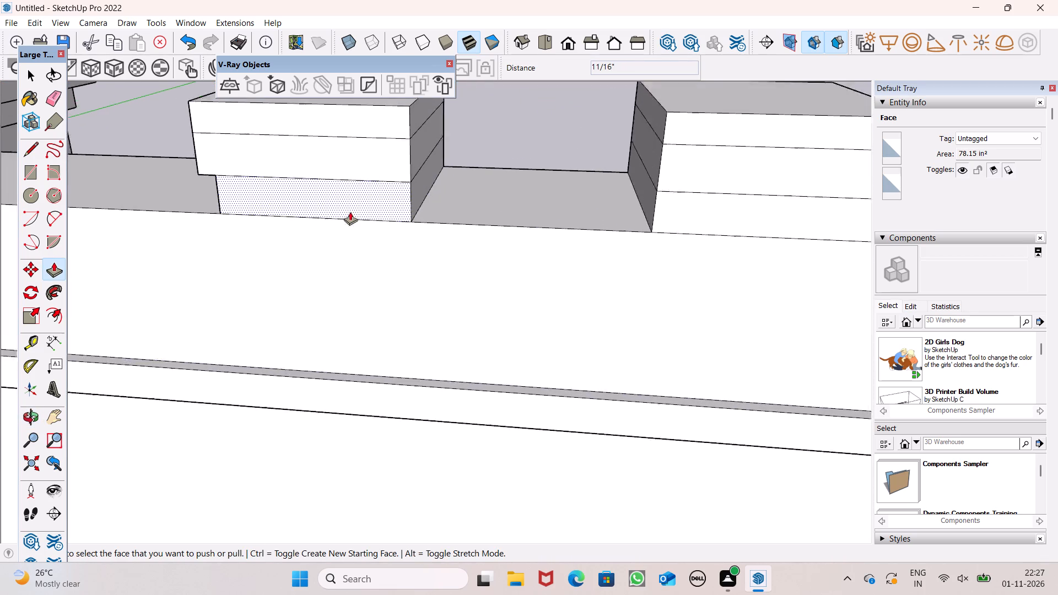
scroll(350, 212, up, 1)
drag(436, 194, 397, 197)
middle_drag(404, 224, 417, 215)
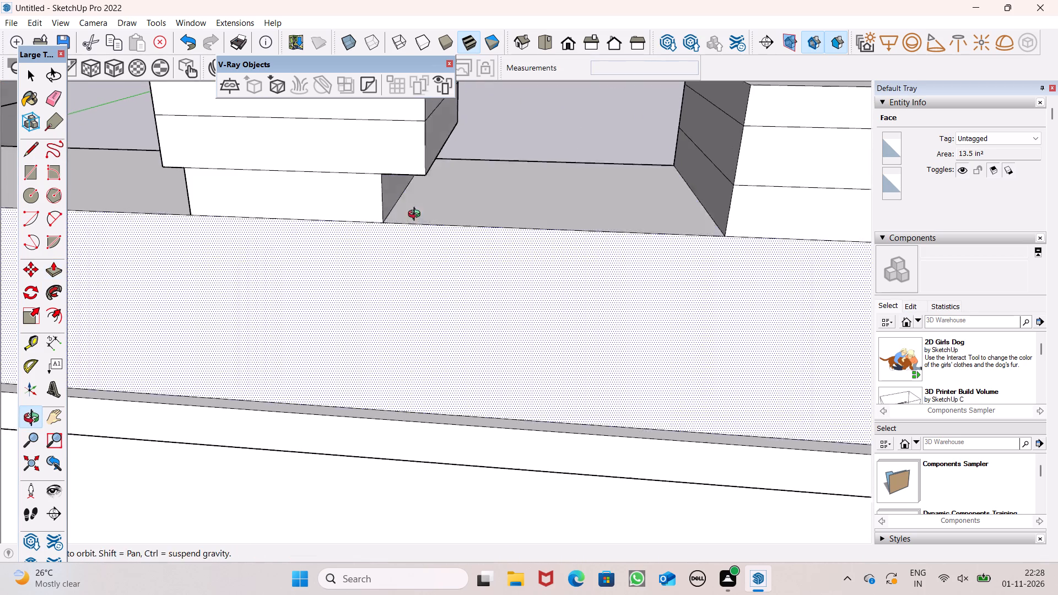
Push the pillar-side end face of the first block's bottom tier further inward.
middle_drag(417, 215, 495, 185)
middle_drag(213, 209, 312, 202)
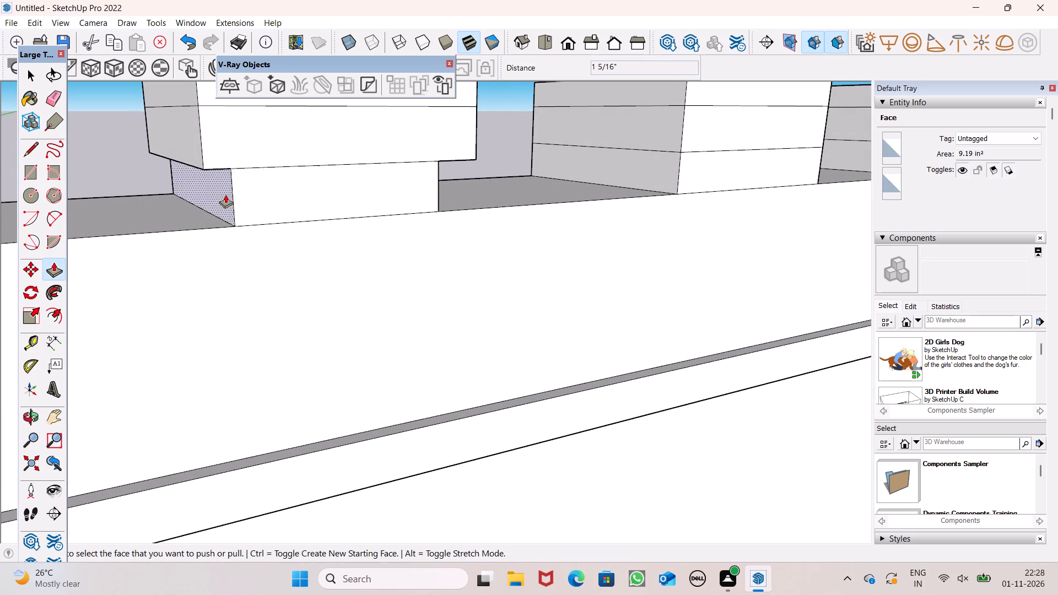
drag(223, 194, 260, 198)
Pull the front face of the first block's bottom tier forward about 1 3/16".
drag(317, 198, 328, 215)
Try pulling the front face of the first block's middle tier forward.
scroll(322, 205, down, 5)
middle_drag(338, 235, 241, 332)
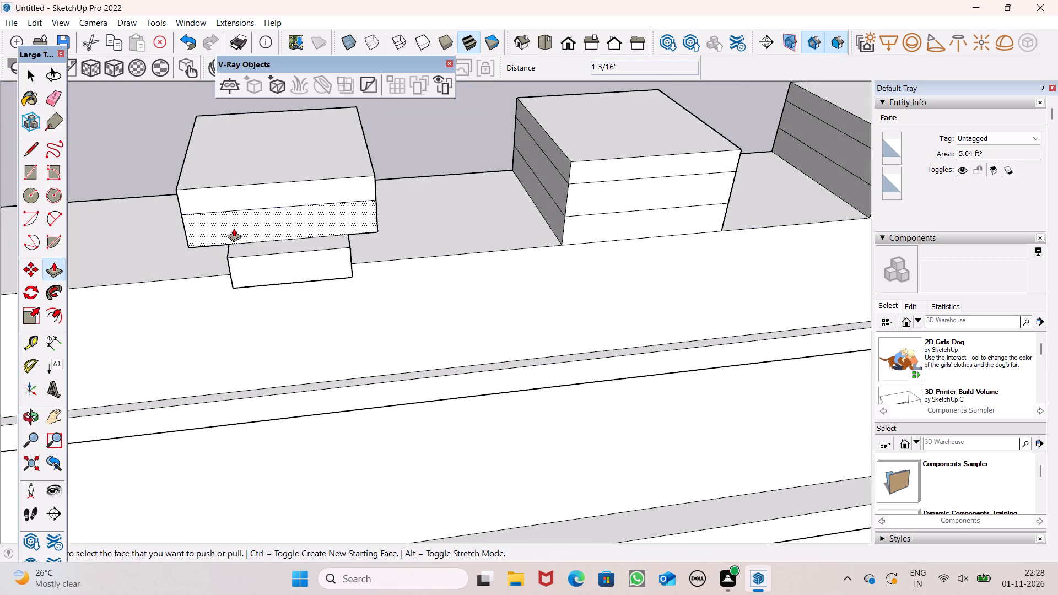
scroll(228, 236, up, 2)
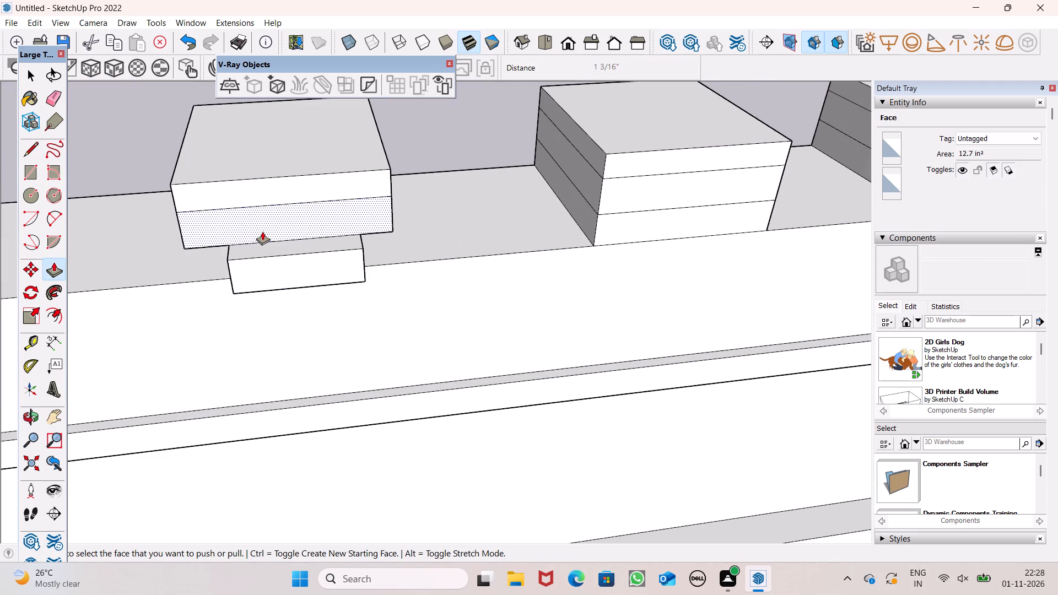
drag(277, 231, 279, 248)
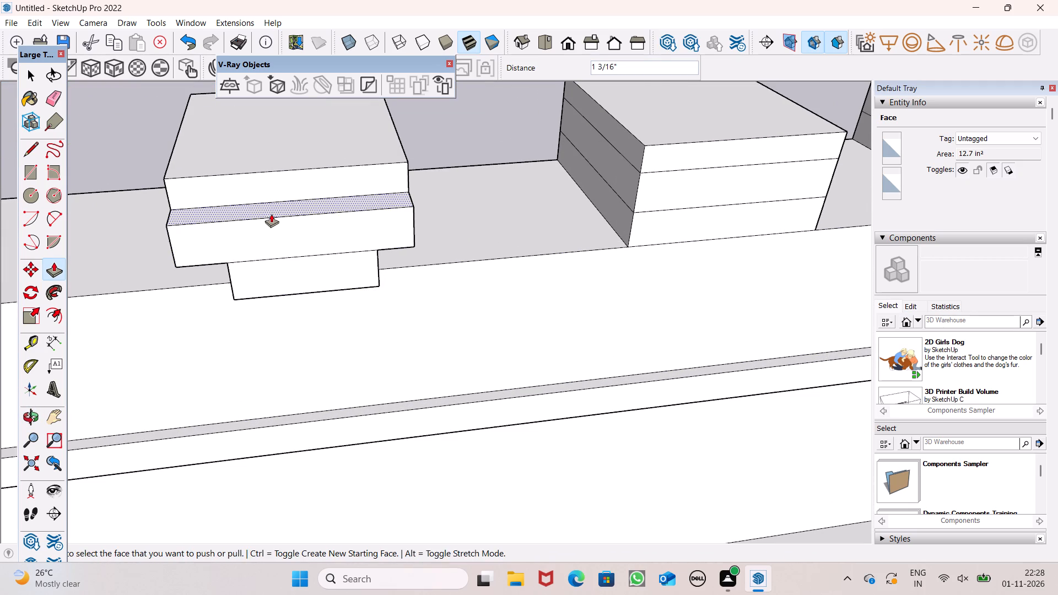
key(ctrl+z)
Pull the front face of the first block's top tier forward about 2".
drag(253, 197, 255, 224)
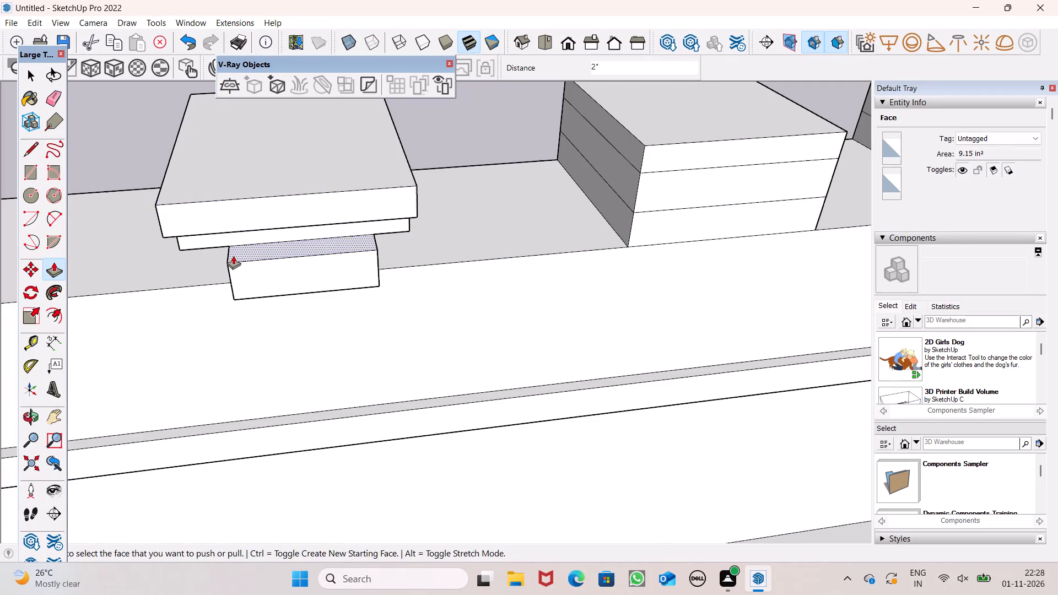
Extend the pillar-side end of the first block's top tier past the middle tier, trimming the overhang back by about 1".
middle_drag(238, 256, 469, 163)
drag(274, 184, 230, 215)
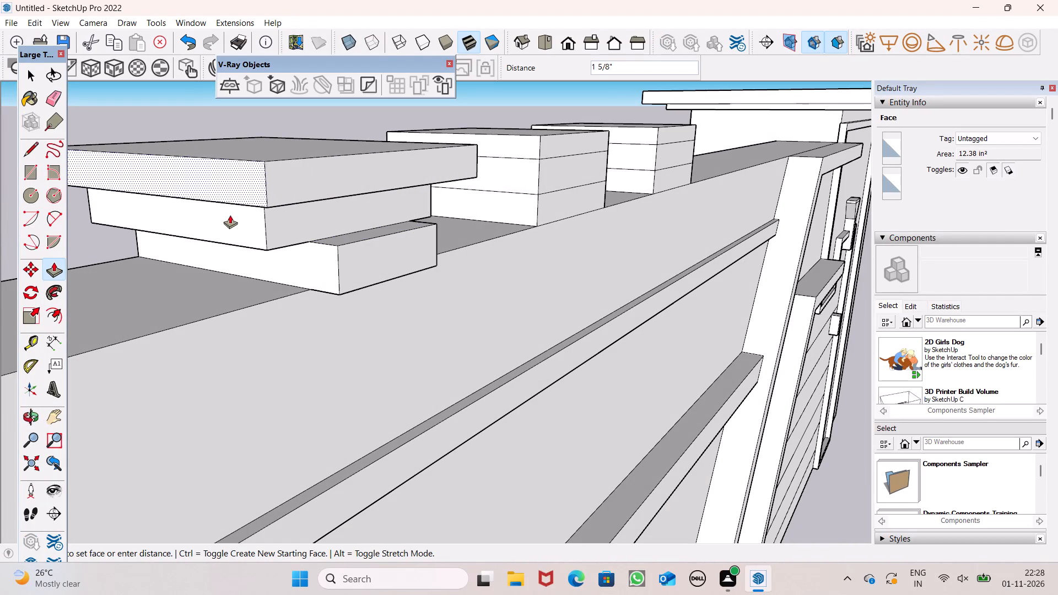
drag(230, 215, 211, 226)
middle_drag(323, 235, 6, 225)
scroll(0, 232, up, 1)
middle_drag(371, 228, 457, 222)
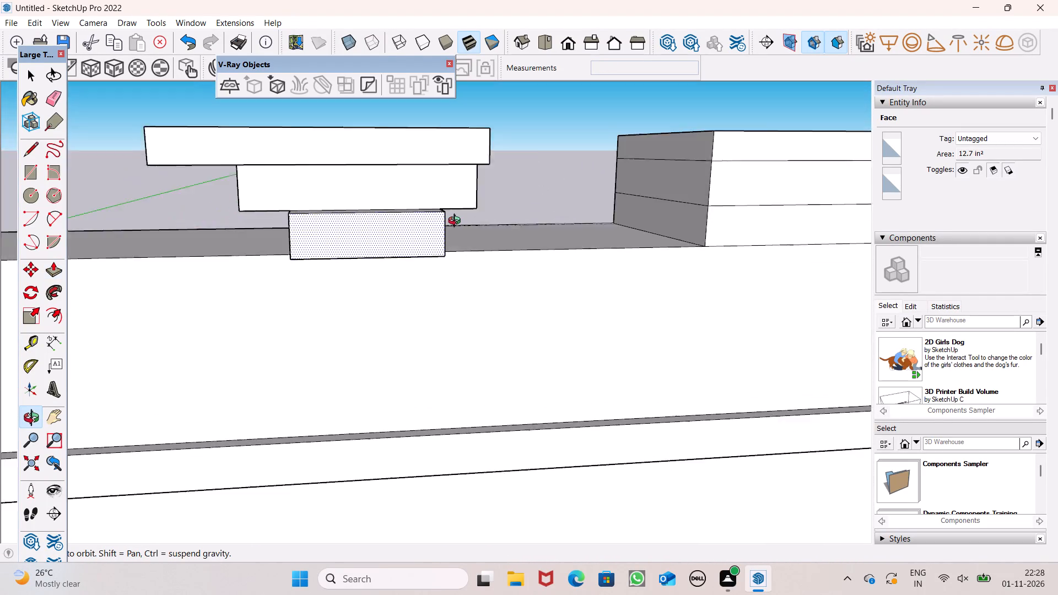
middle_drag(457, 222, 553, 206)
drag(188, 133, 222, 142)
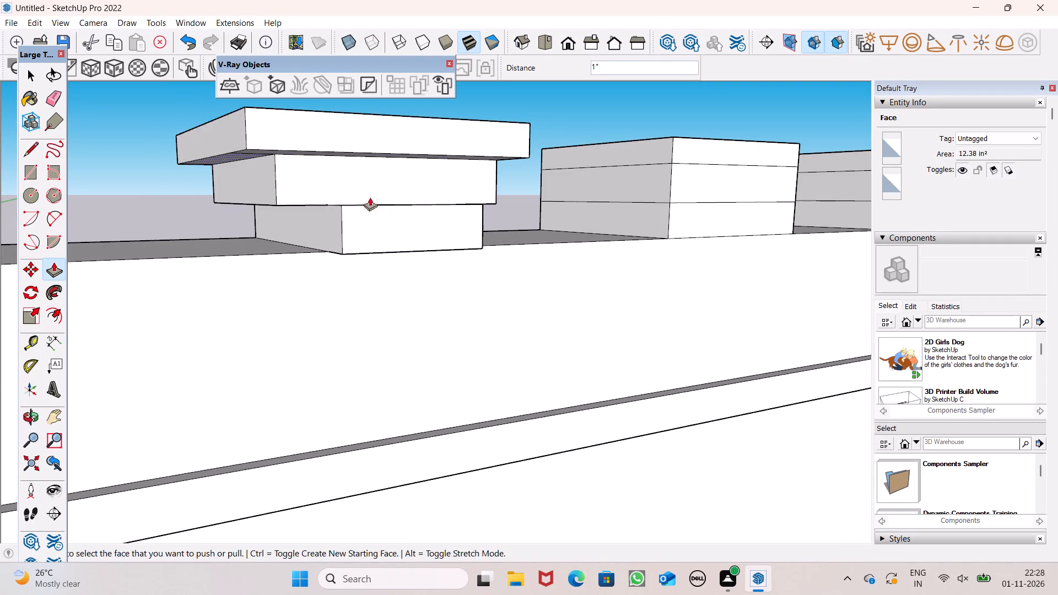
Pull the opposite end face of the first block's top tier outward about 2 1/16".
middle_drag(402, 213, 183, 217)
drag(384, 142, 445, 155)
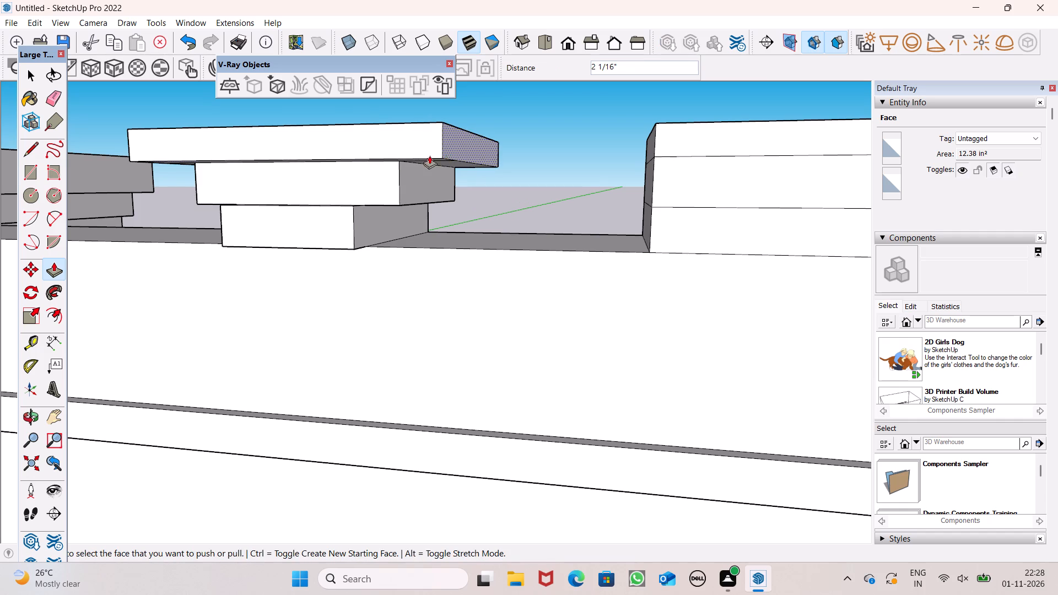
Pull the underside of the first block's projecting bottom tier down the panel's front to the raised horizontal band.
scroll(312, 167, down, 6)
middle_drag(252, 237, 331, 172)
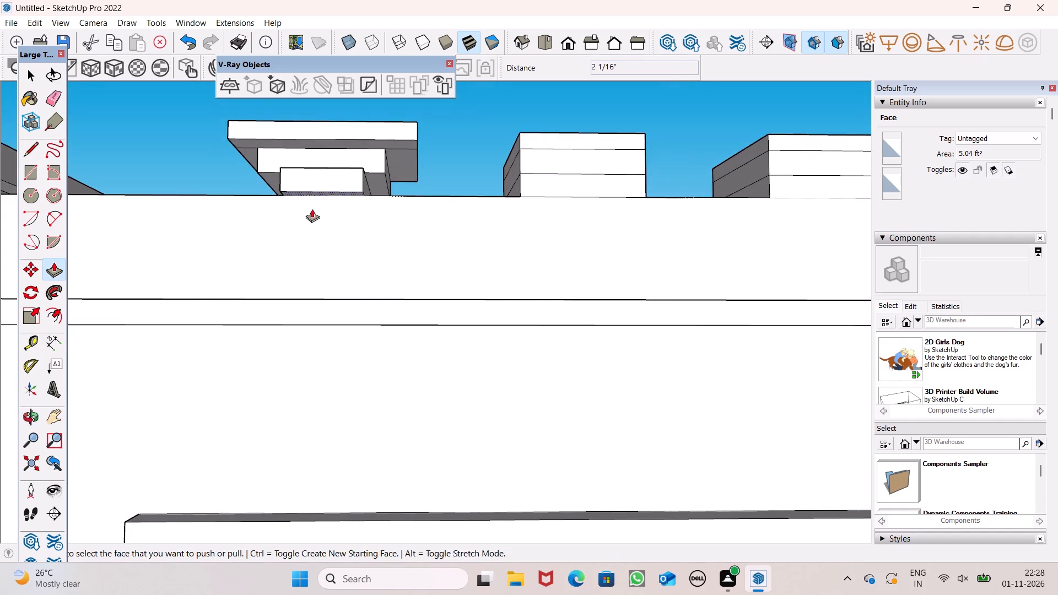
scroll(312, 201, up, 4)
middle_drag(330, 215, 330, 187)
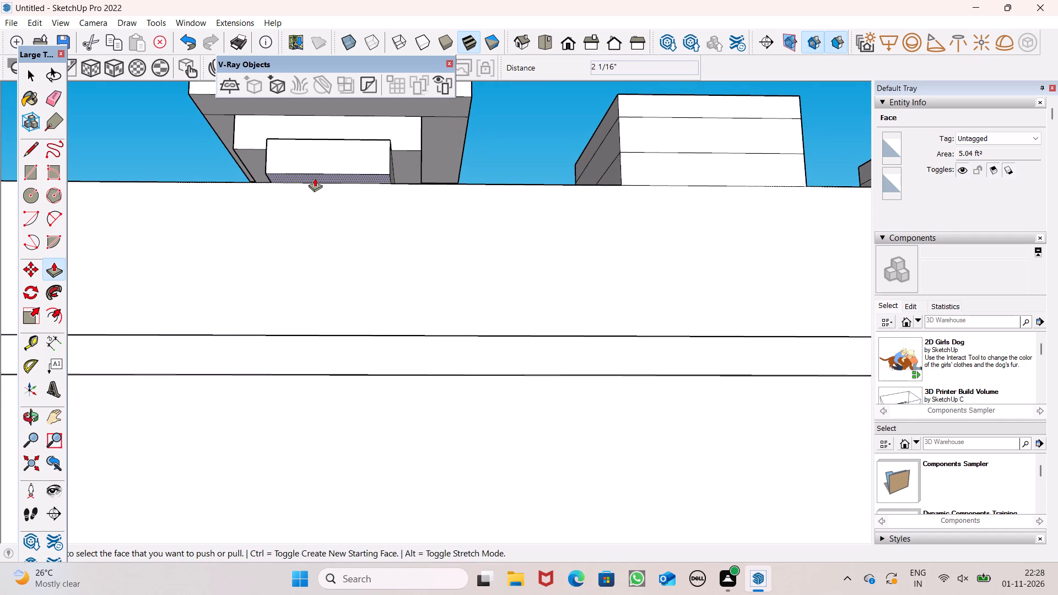
drag(315, 178, 305, 325)
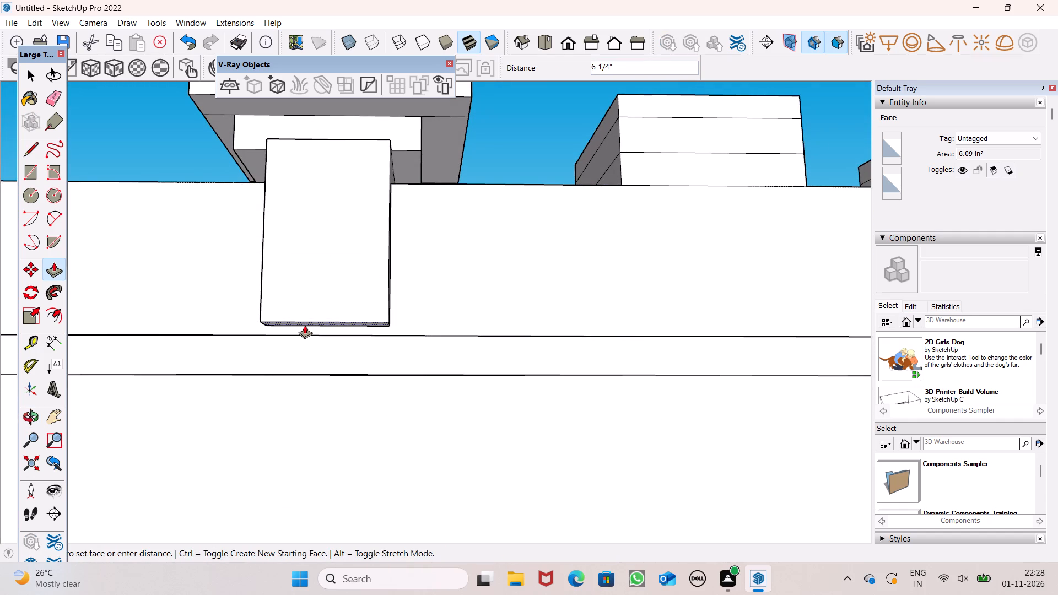
drag(305, 325, 299, 333)
scroll(280, 356, up, 1)
middle_drag(280, 356, 280, 253)
scroll(280, 253, up, 1)
drag(305, 261, 304, 271)
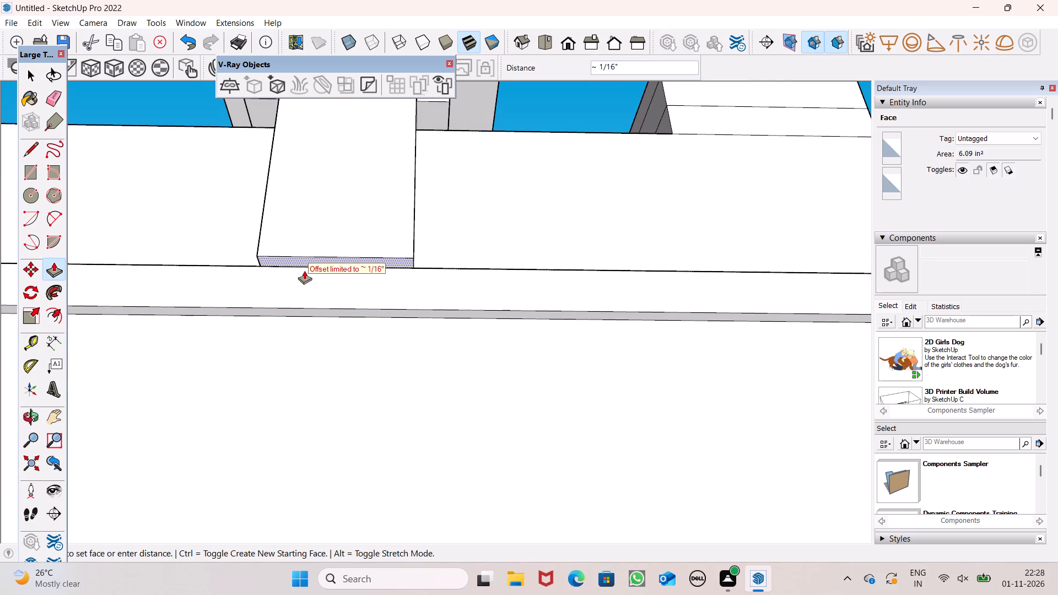
drag(304, 271, 301, 332)
Extend the hanging strip's protruding underside about 6 1/4" further down, past the raised band.
drag(289, 260, 289, 270)
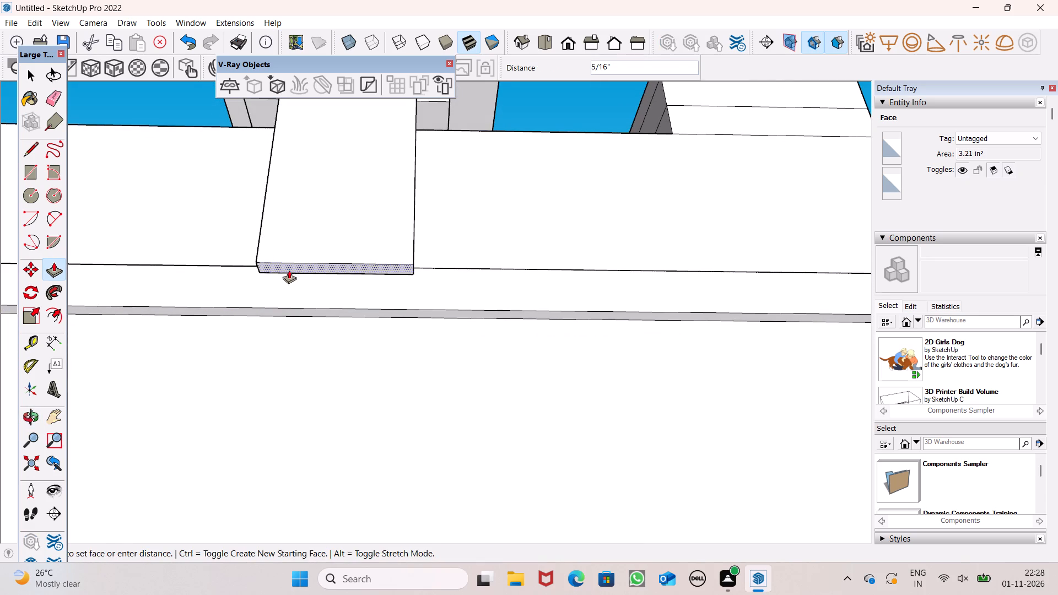
drag(289, 270, 298, 444)
scroll(347, 263, down, 11)
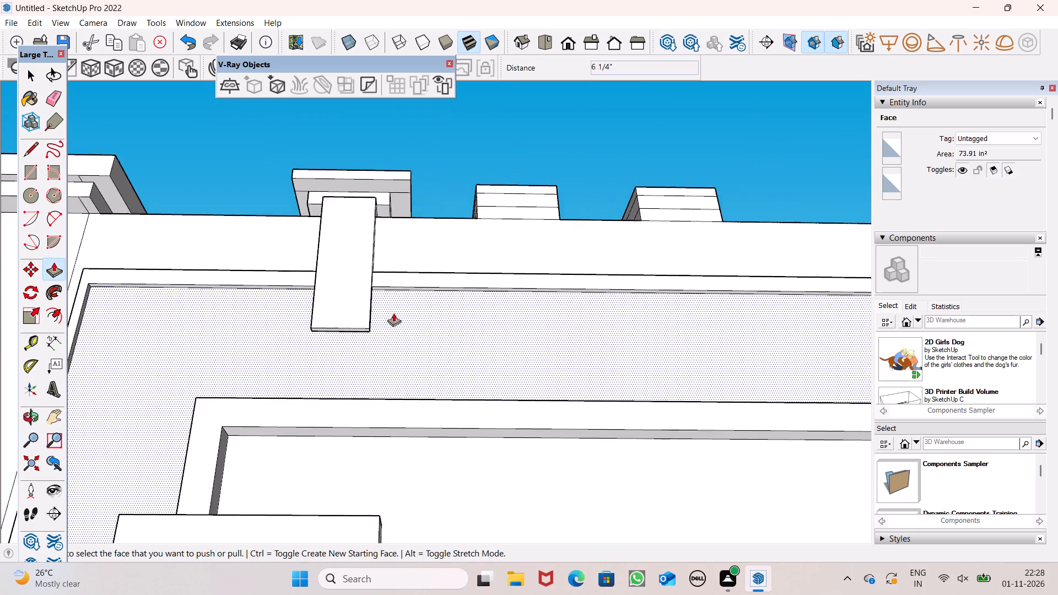
Pull the rear face of the strip's lower part back about 7/16" to meet the recessed panel face.
middle_drag(393, 314, 124, 507)
scroll(355, 340, up, 8)
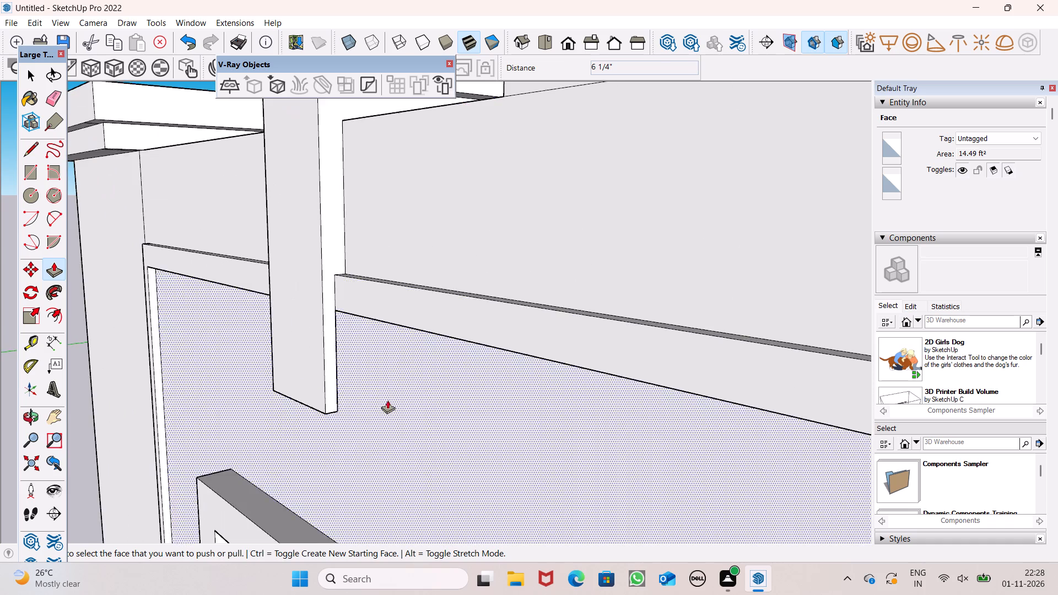
middle_drag(386, 400, 287, 396)
scroll(294, 386, up, 10)
middle_drag(318, 392, 303, 402)
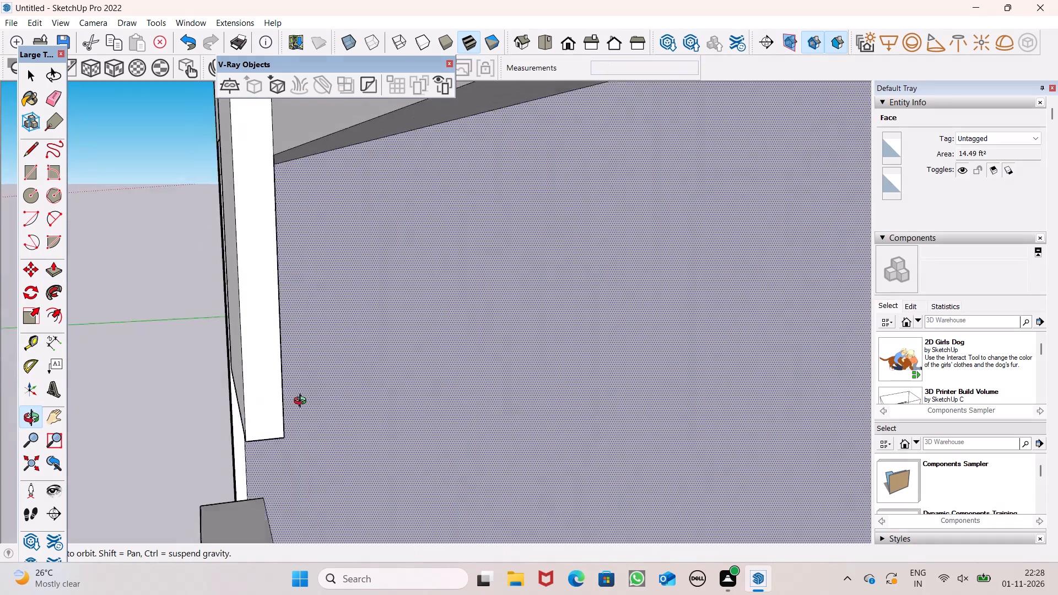
middle_drag(303, 402, 278, 403)
scroll(265, 395, up, 6)
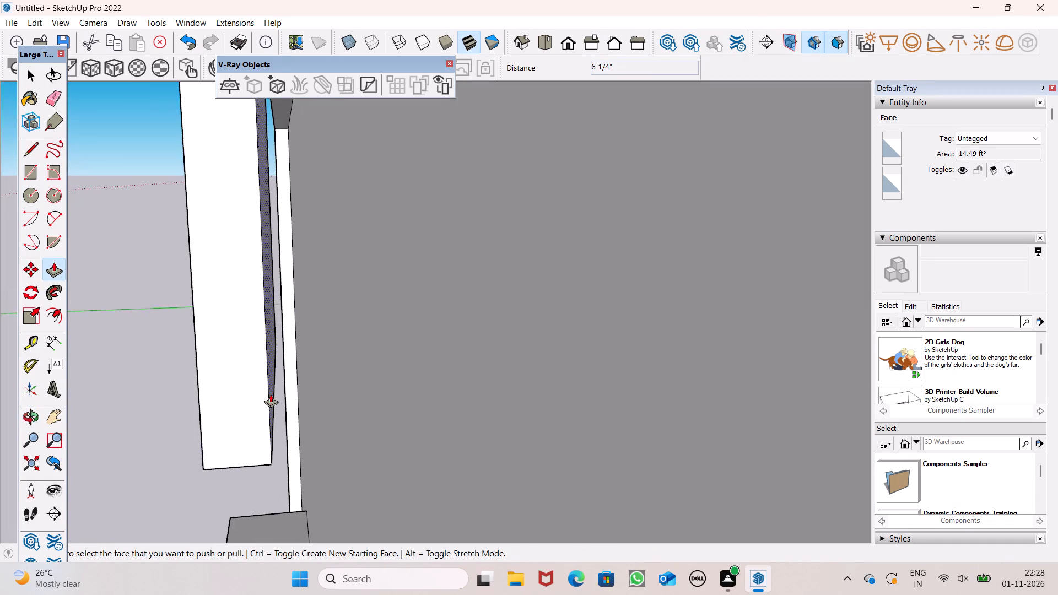
drag(272, 394, 311, 396)
Examine the first block's hanging strip against the panel from the side and the front.
middle_drag(244, 391, 322, 391)
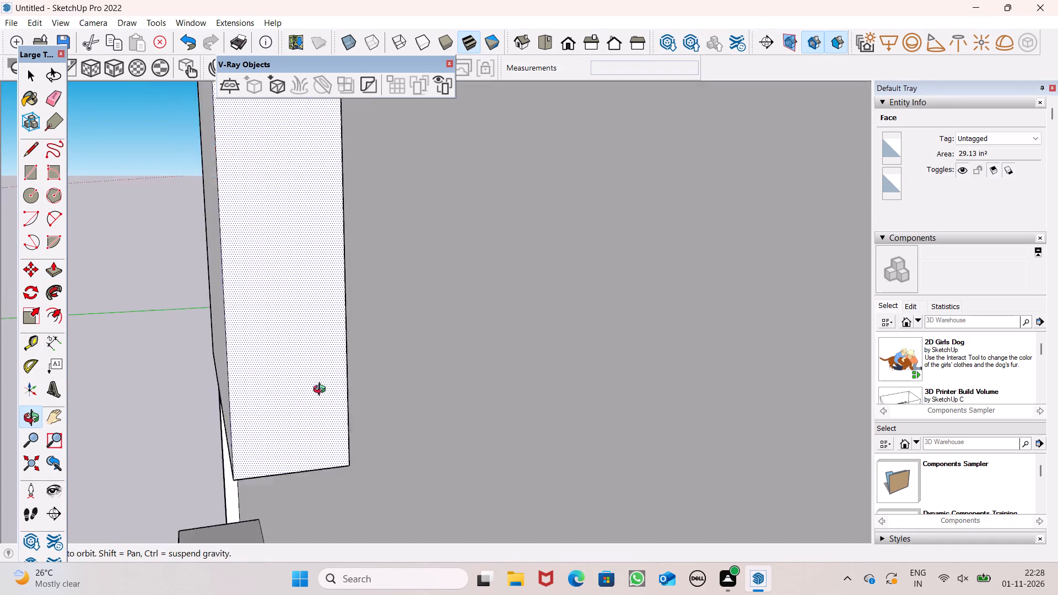
middle_drag(322, 391, 520, 377)
scroll(369, 343, down, 19)
scroll(371, 340, down, 2)
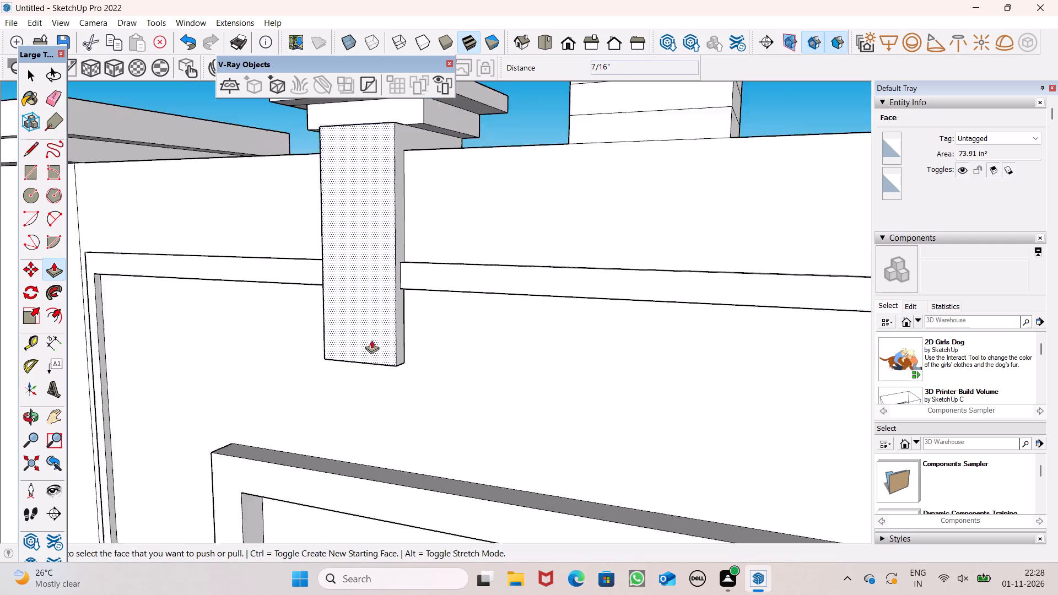
scroll(371, 340, down, 4)
middle_drag(403, 358, 133, 299)
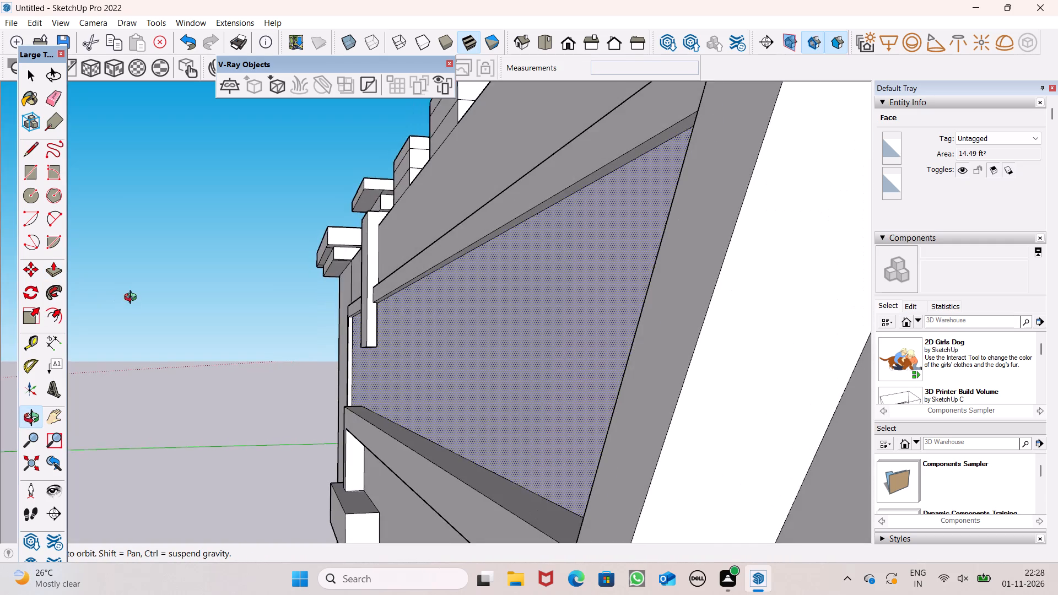
middle_drag(133, 299, 509, 390)
scroll(347, 312, down, 6)
middle_drag(488, 320, 569, 279)
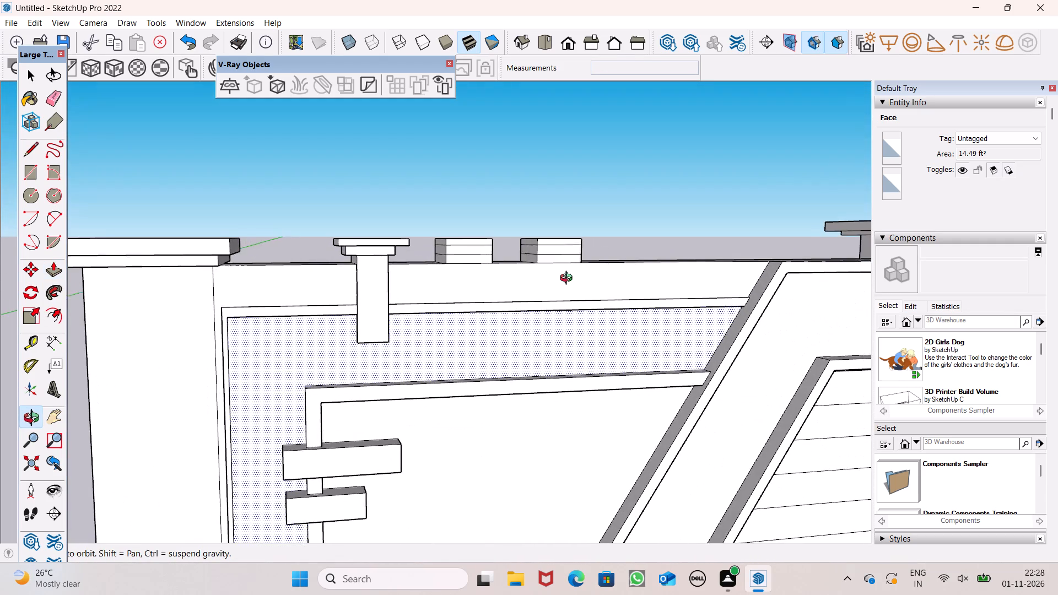
middle_drag(569, 279, 532, 288)
Push the end face of the middle block's bottom tier nearest the first block inward.
scroll(484, 271, up, 8)
middle_drag(447, 266, 439, 294)
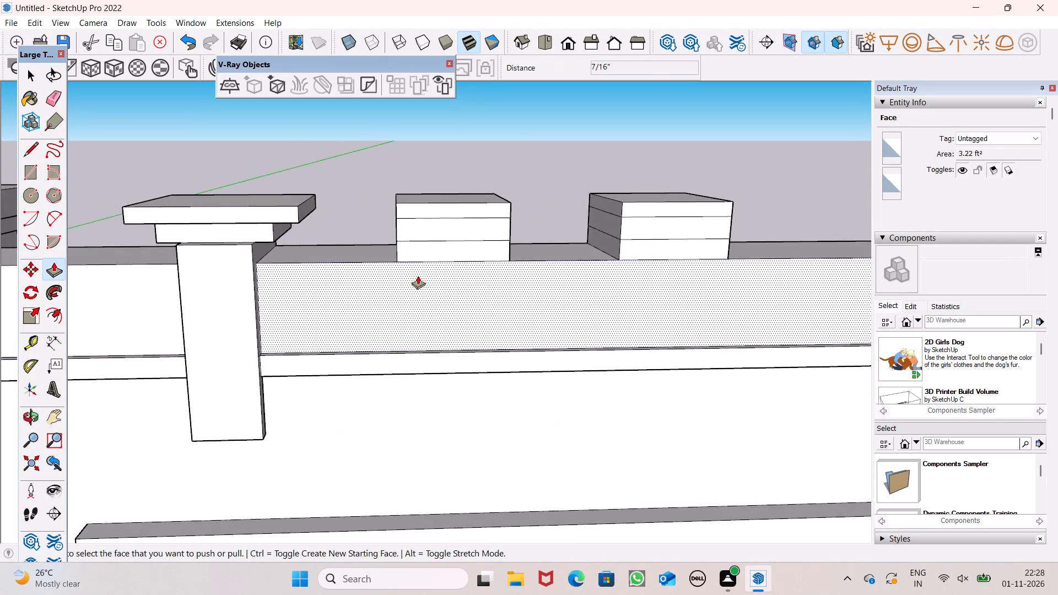
scroll(418, 275, up, 4)
middle_drag(382, 254, 465, 280)
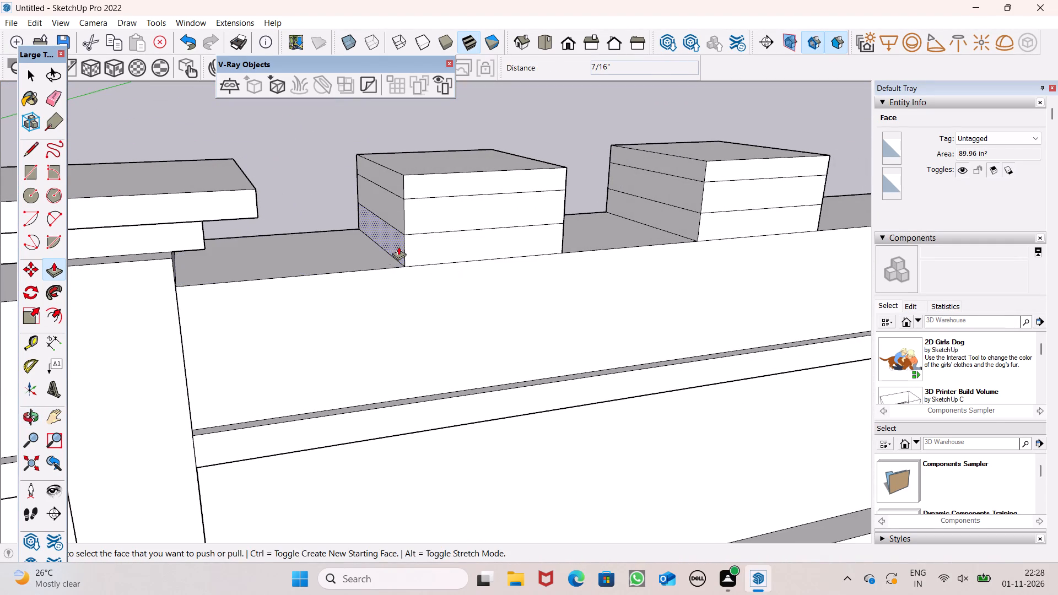
drag(399, 246, 424, 245)
Push the opposite end face of the middle block's bottom tier inward about 1 9/16".
middle_drag(469, 280, 366, 255)
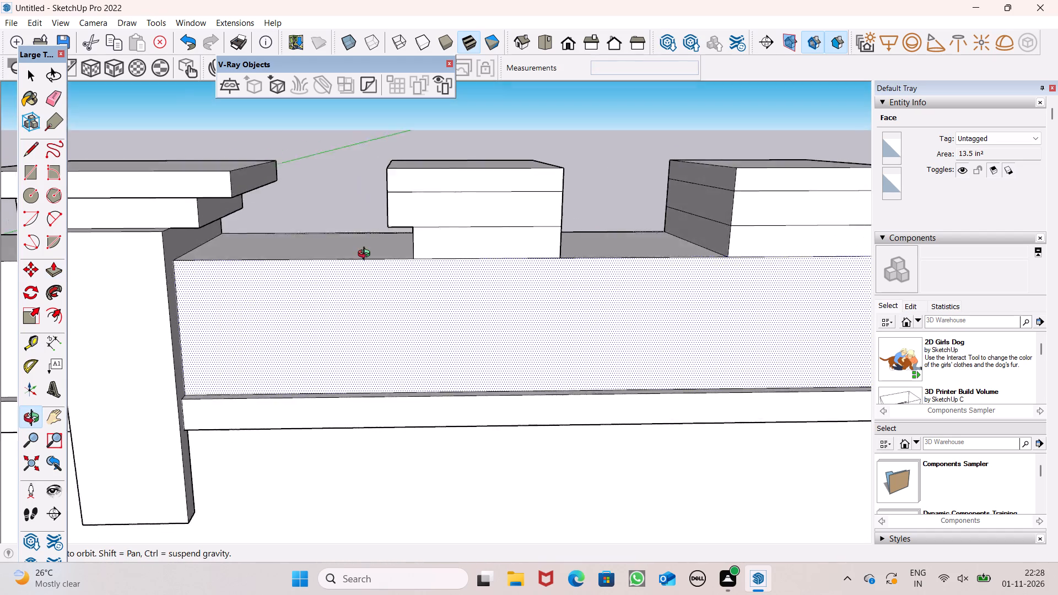
middle_drag(366, 255, 357, 247)
middle_drag(546, 230, 476, 251)
drag(547, 244, 515, 246)
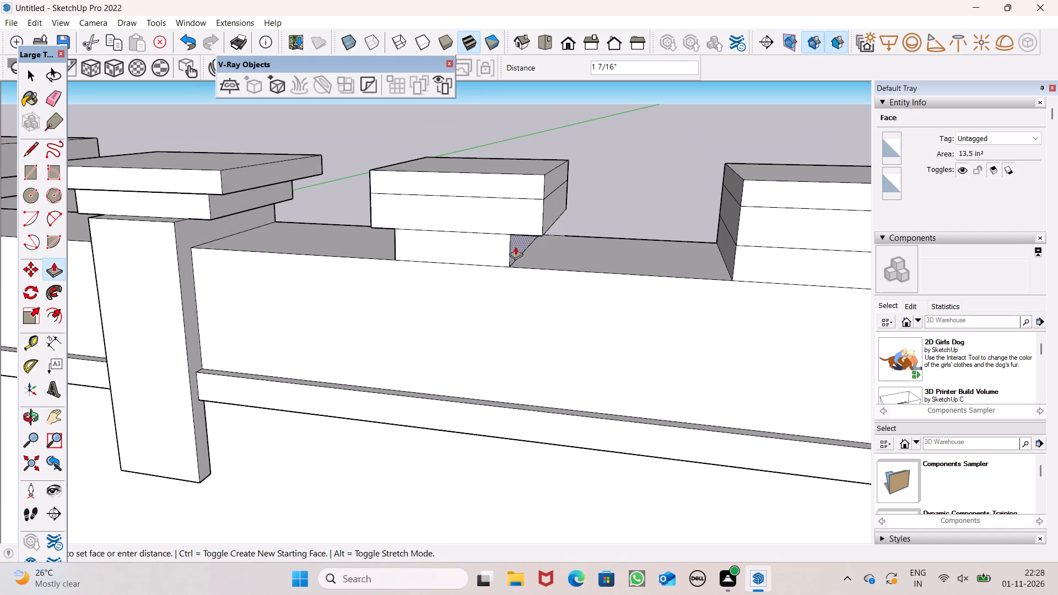
drag(515, 246, 512, 253)
Pull the end face of the middle block's top tier nearest the first block outward about 1 3/16".
scroll(441, 257, up, 1)
middle_drag(441, 257, 572, 257)
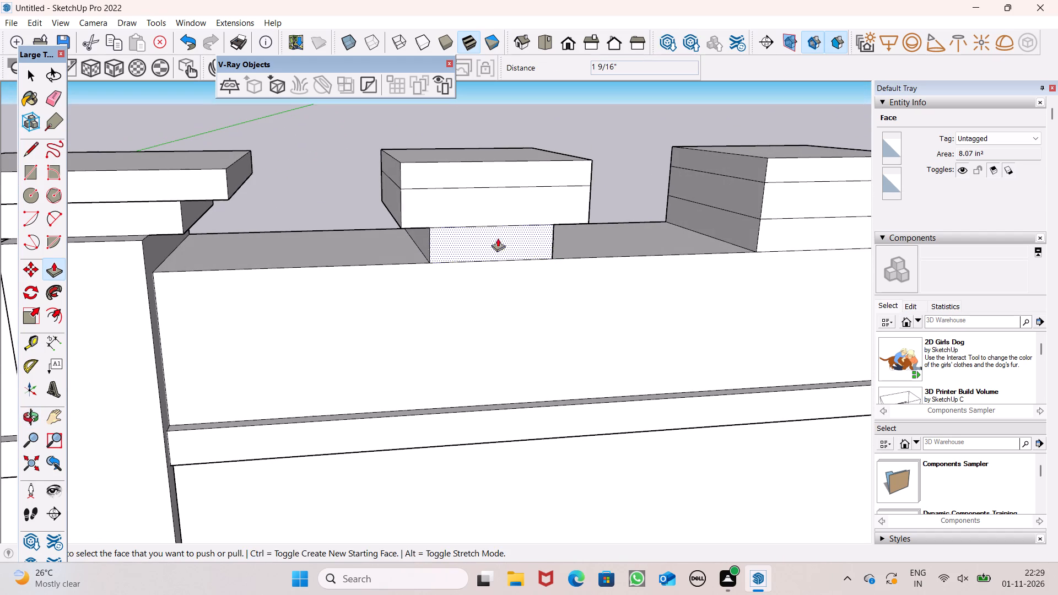
scroll(486, 187, down, 3)
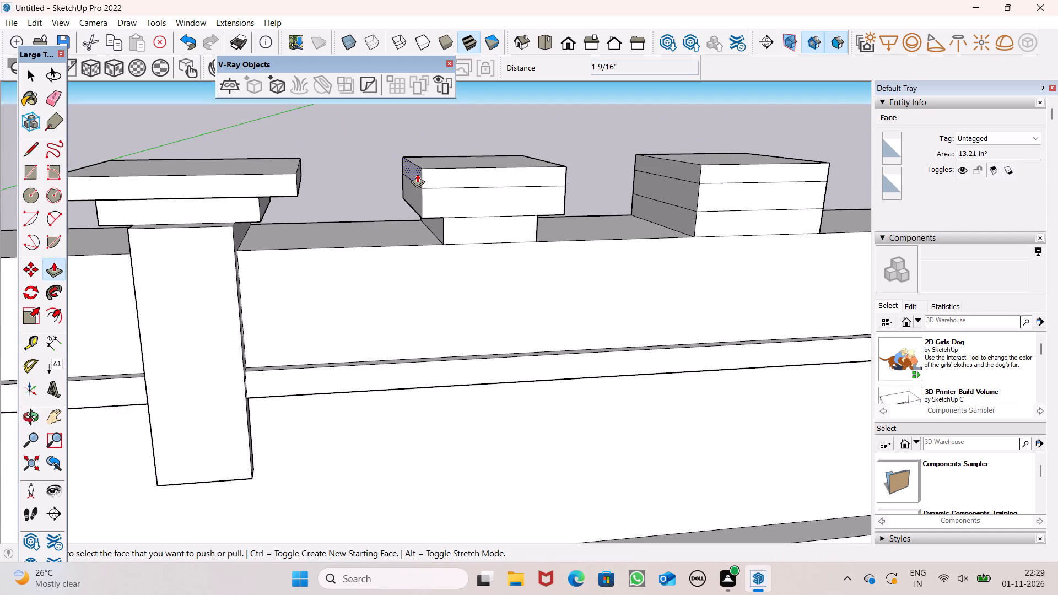
drag(417, 174, 396, 177)
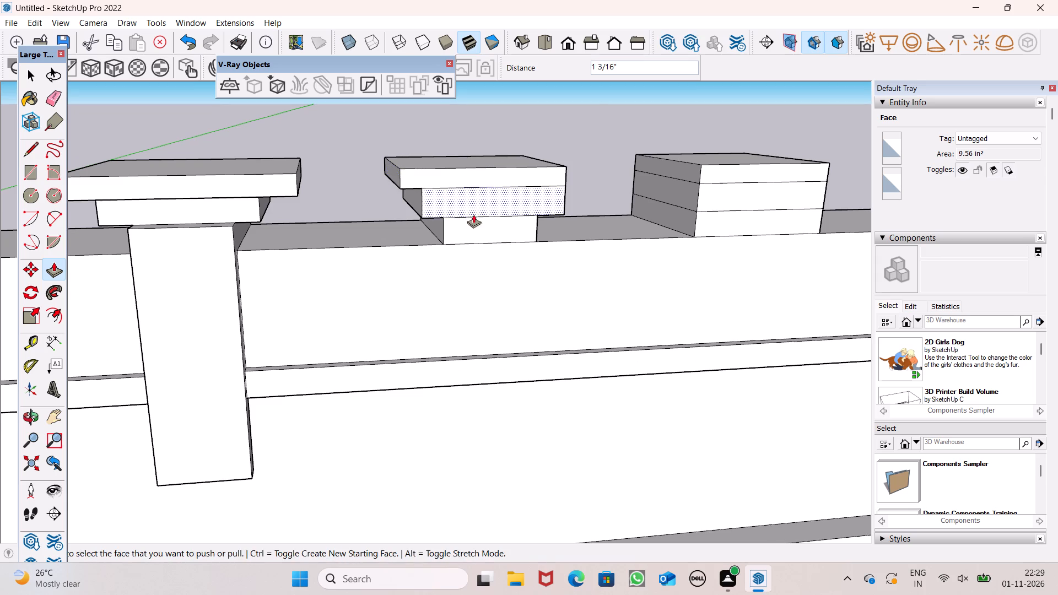
Pull the opposite end face of the middle block's top tier outward about 11/16".
middle_drag(476, 216, 302, 243)
drag(553, 192, 571, 200)
click(571, 201)
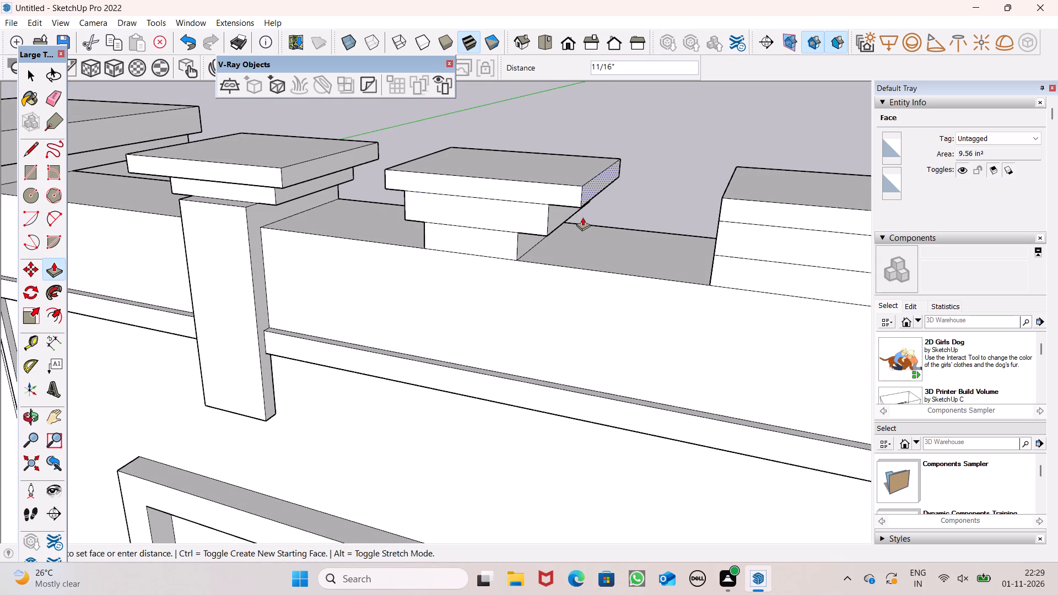
click(582, 217)
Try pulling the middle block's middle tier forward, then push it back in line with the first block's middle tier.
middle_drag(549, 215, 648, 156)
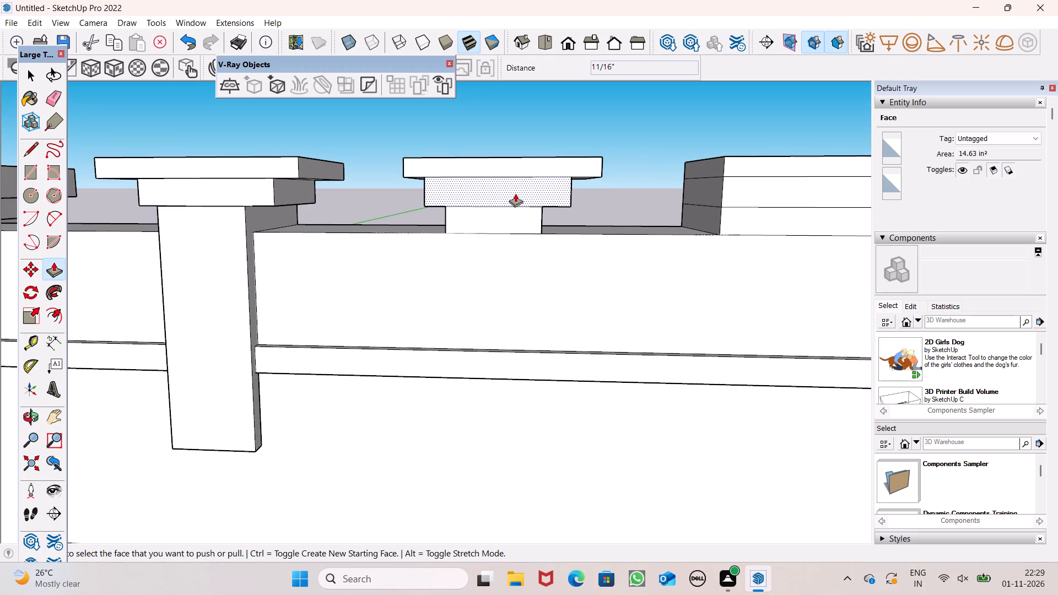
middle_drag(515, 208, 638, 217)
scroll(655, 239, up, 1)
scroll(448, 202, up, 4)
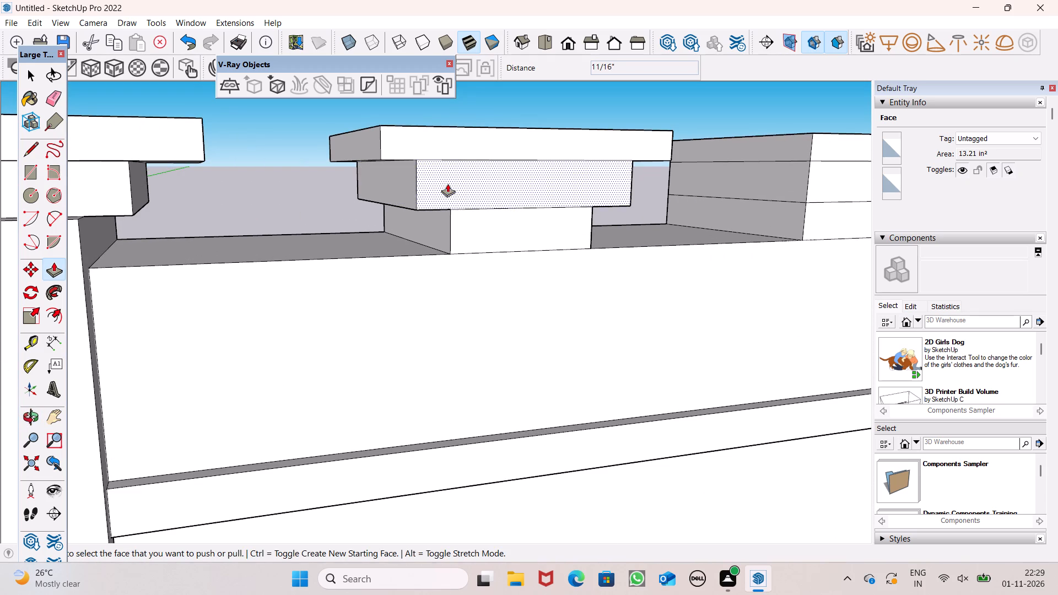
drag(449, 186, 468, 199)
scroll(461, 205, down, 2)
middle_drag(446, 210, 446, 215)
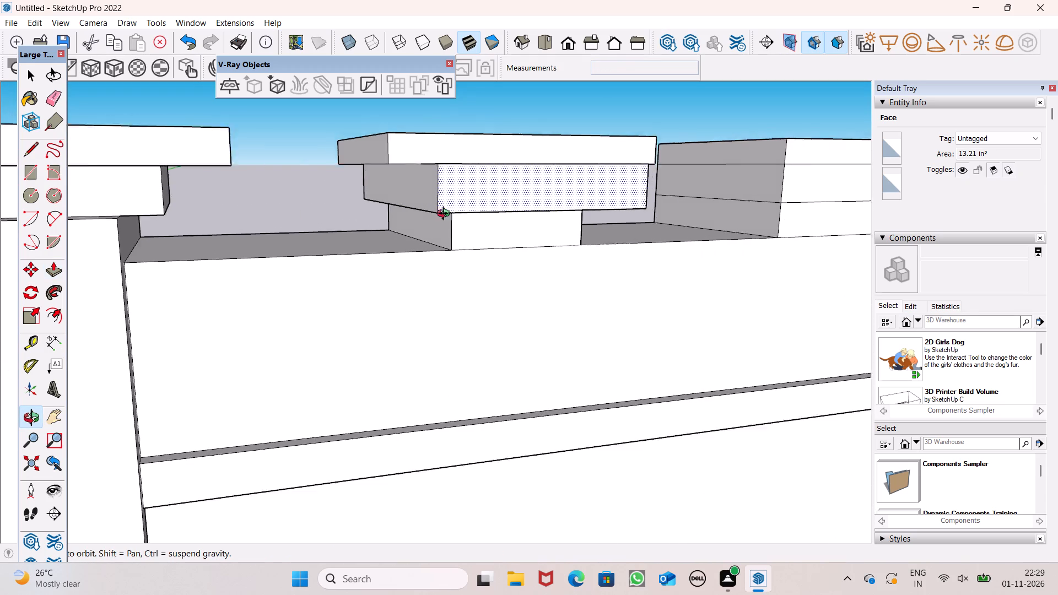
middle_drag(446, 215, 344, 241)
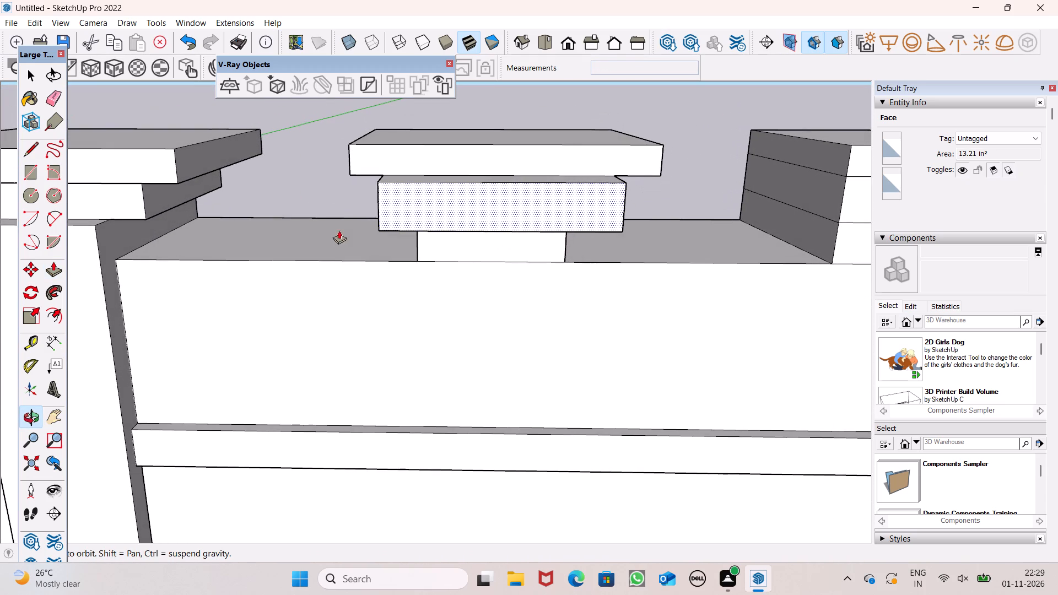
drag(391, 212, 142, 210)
Pull the front face of the middle block's bottom tier forward, in line with the first block's bottom tier.
middle_drag(312, 225, 316, 212)
scroll(463, 196, down, 4)
middle_drag(465, 235, 455, 307)
drag(452, 250, 452, 261)
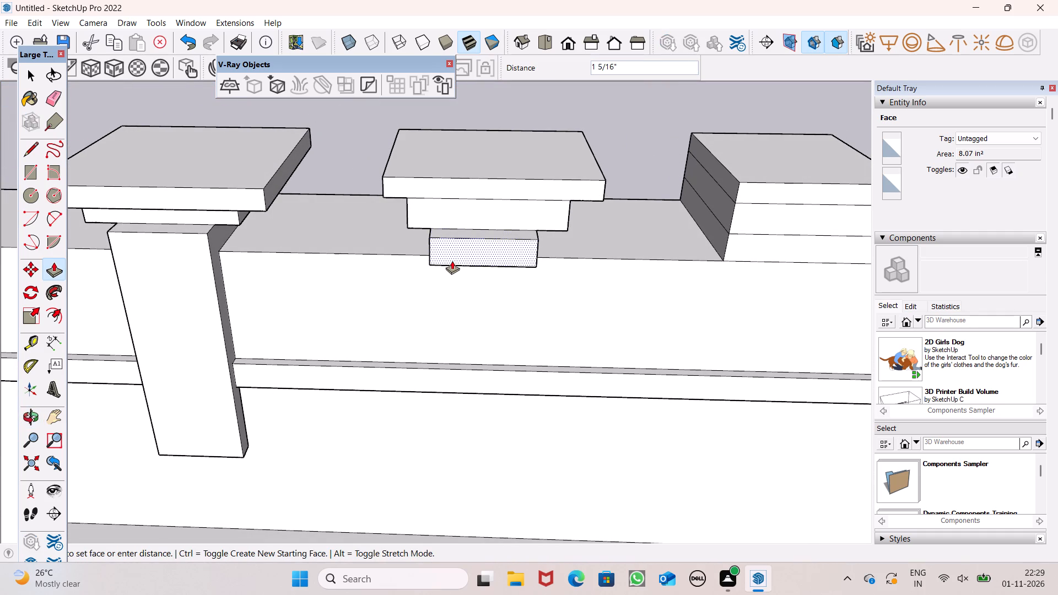
drag(452, 261, 207, 230)
Pull the front face of the third block's bottom tier forward about 1 3/16", in line with the middle block's bottom tier.
middle_drag(353, 259, 319, 204)
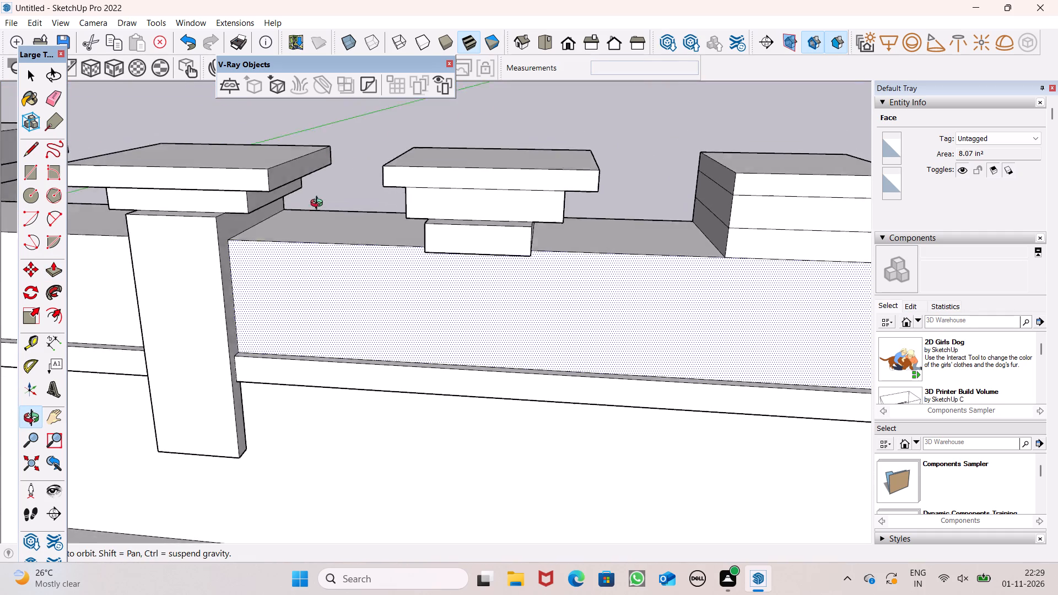
middle_drag(319, 204, 373, 269)
drag(751, 247, 717, 265)
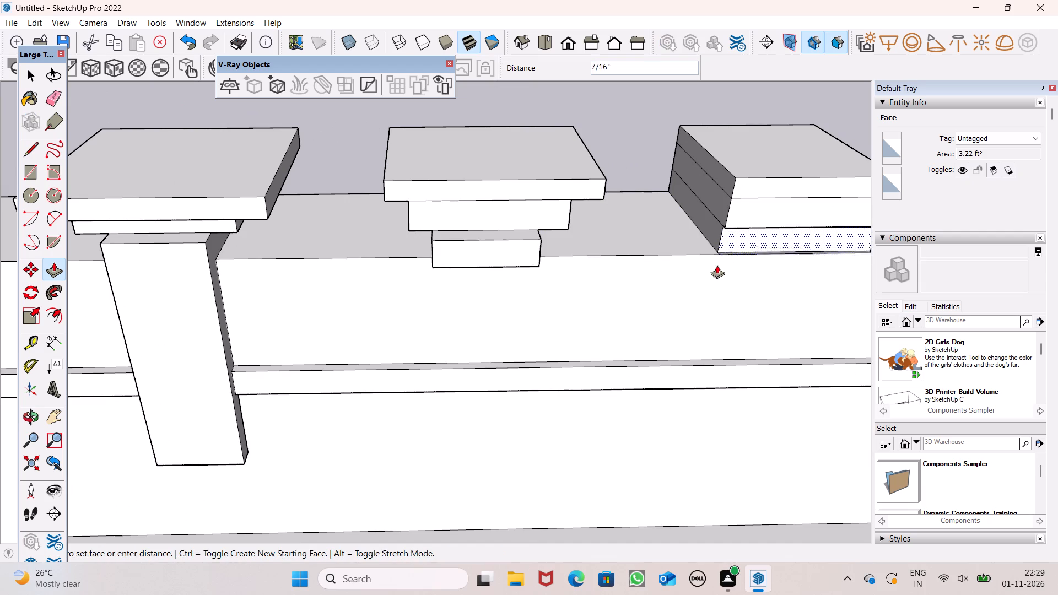
drag(717, 265, 538, 248)
Push the third block's bottom-tier end face nearest the middle block inward about 13/16".
scroll(465, 220, down, 4)
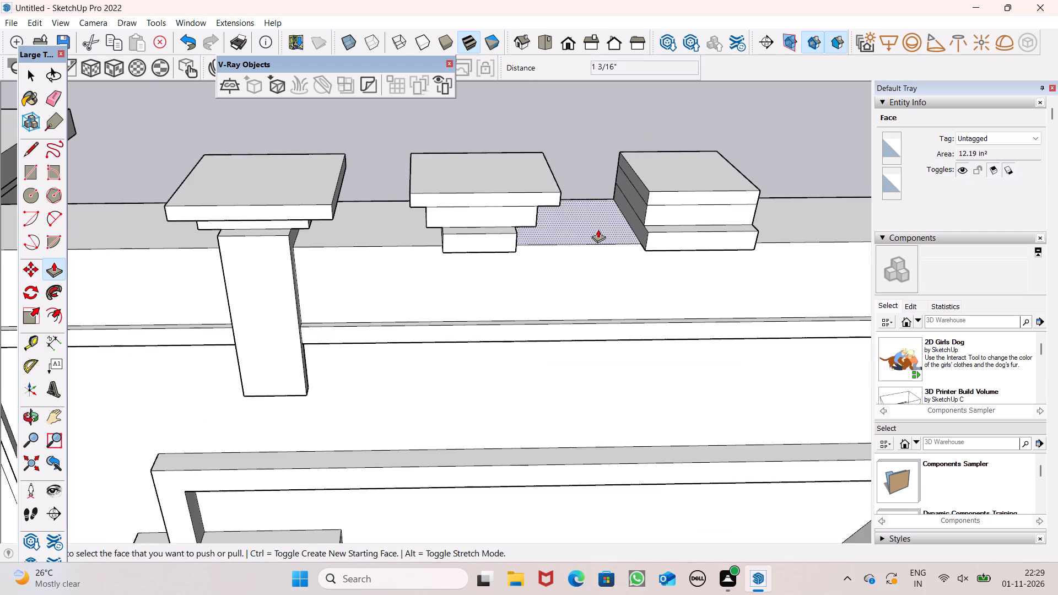
scroll(628, 224, up, 5)
drag(635, 240, 658, 240)
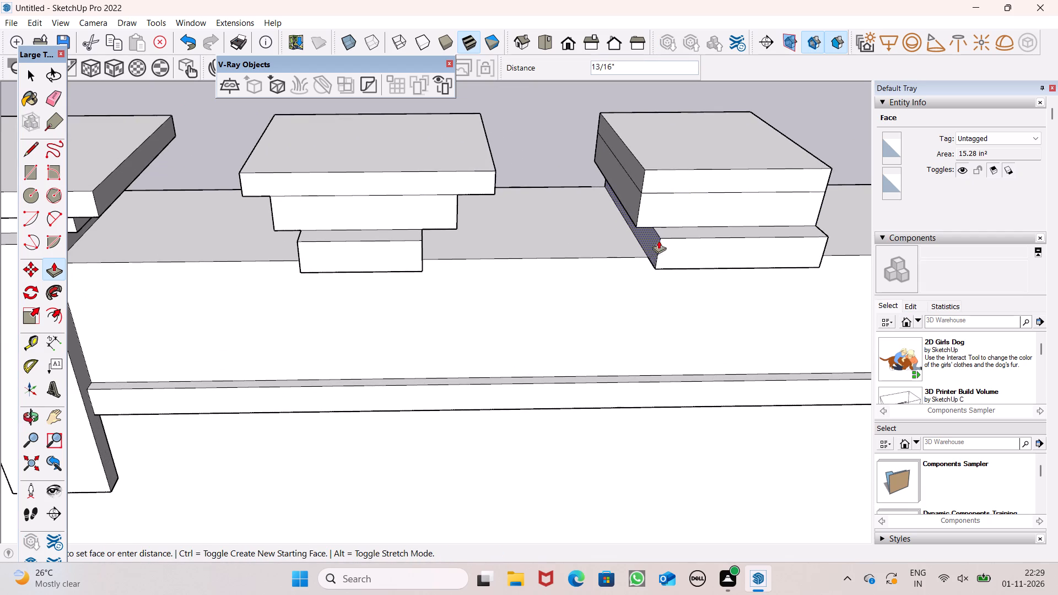
drag(658, 240, 659, 241)
Push the opposite end face of the third block's bottom tier inward by a similar small amount.
scroll(565, 211, down, 4)
middle_drag(703, 239, 484, 223)
drag(730, 311, 704, 308)
Pull the third block's top-tier end face farthest from the middle block outward about 1 11/16", then push it back about 7/16".
middle_drag(703, 309, 712, 313)
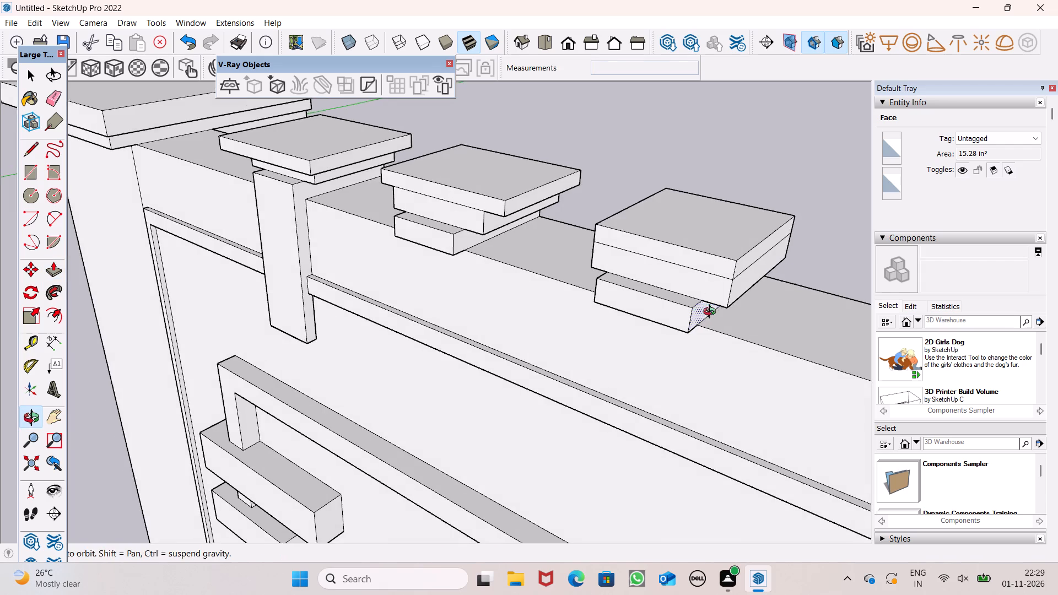
middle_drag(712, 313, 725, 316)
drag(759, 257, 790, 275)
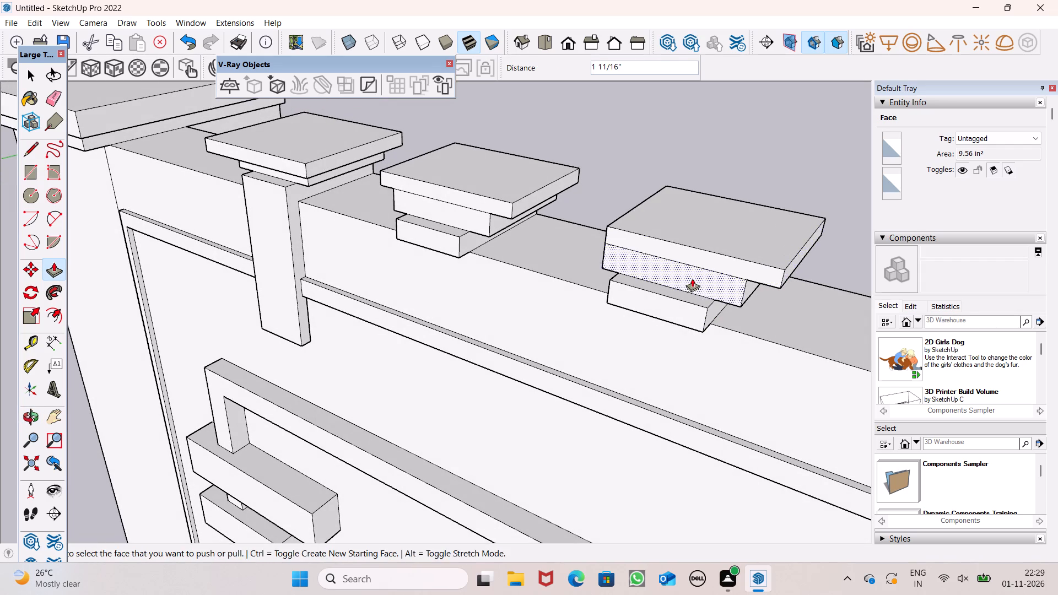
middle_drag(687, 280, 654, 196)
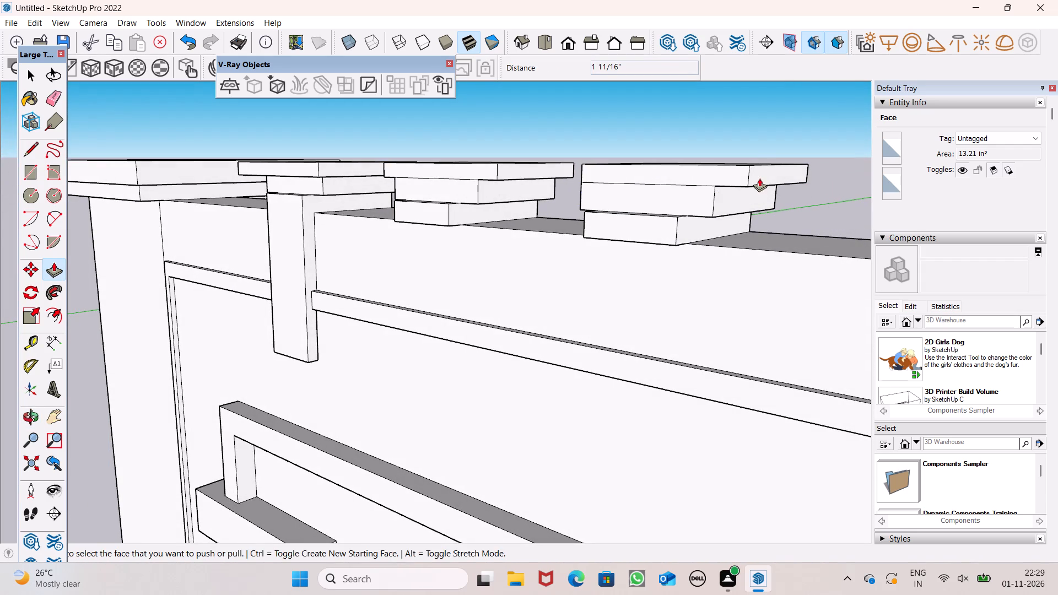
drag(759, 178, 751, 180)
Pull the third block's top-tier end face nearest the middle block outward about 1 1/4".
middle_drag(655, 222, 960, 198)
scroll(614, 150, up, 4)
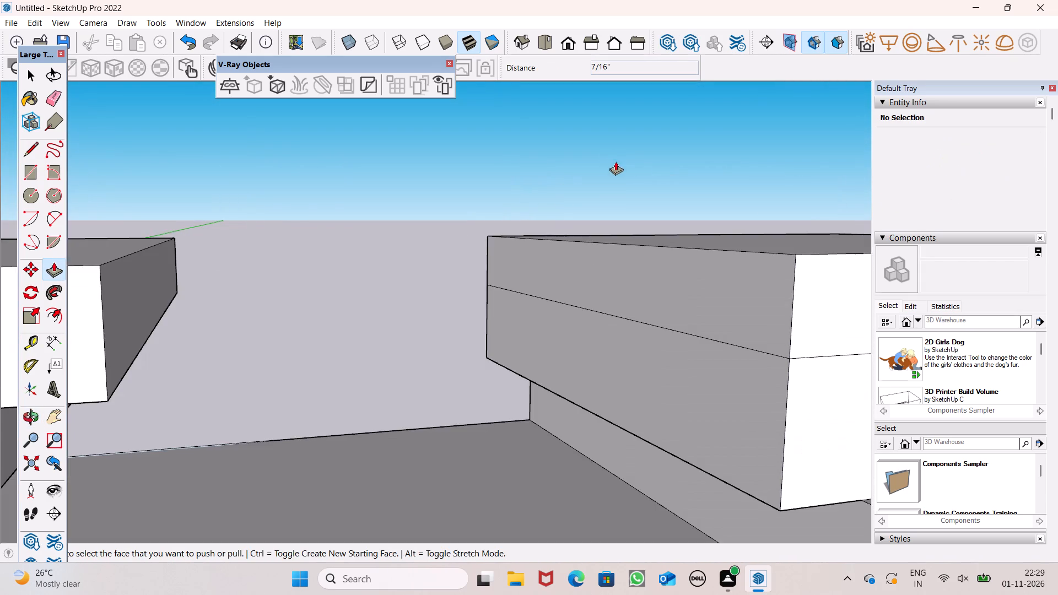
scroll(614, 186, down, 2)
drag(611, 213, 585, 219)
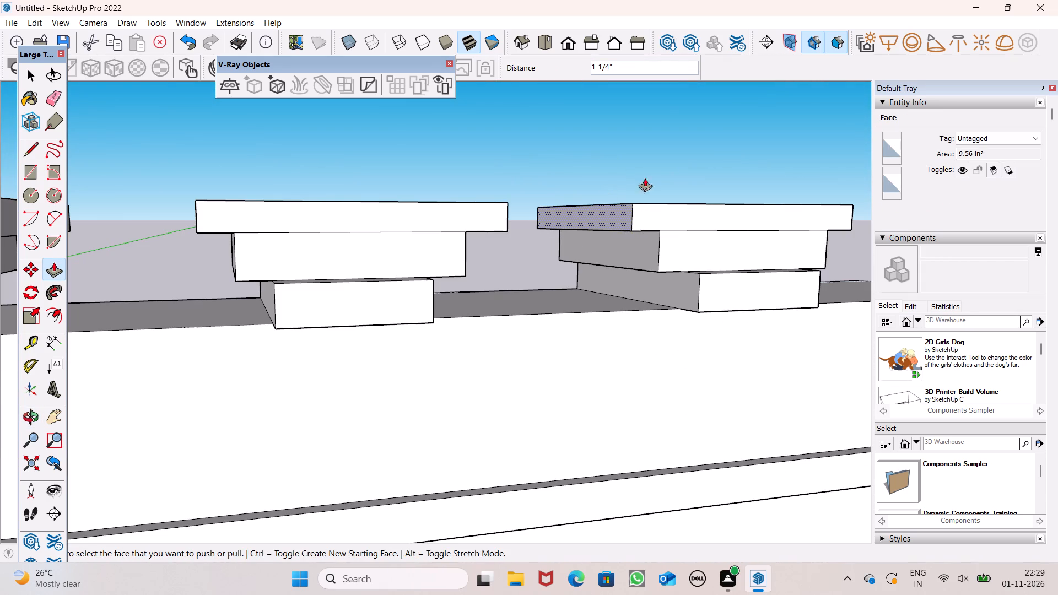
Pull the underside of the middle block's projecting bottom tier down about 1' 15/16", level with the first block's hanging strip.
scroll(564, 149, down, 4)
middle_drag(683, 192, 545, 195)
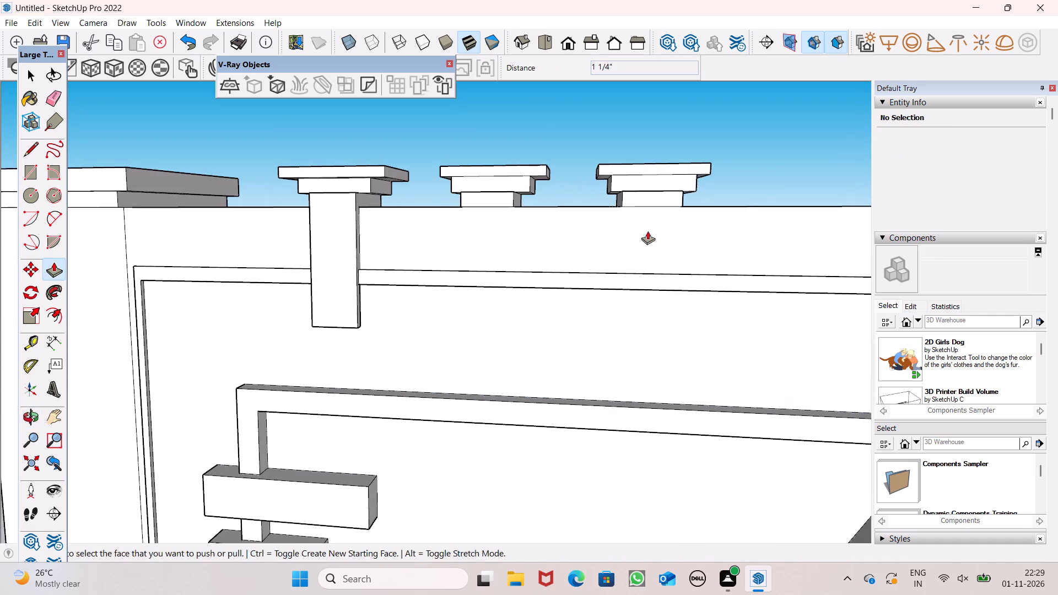
middle_drag(647, 231, 573, 194)
scroll(460, 208, up, 3)
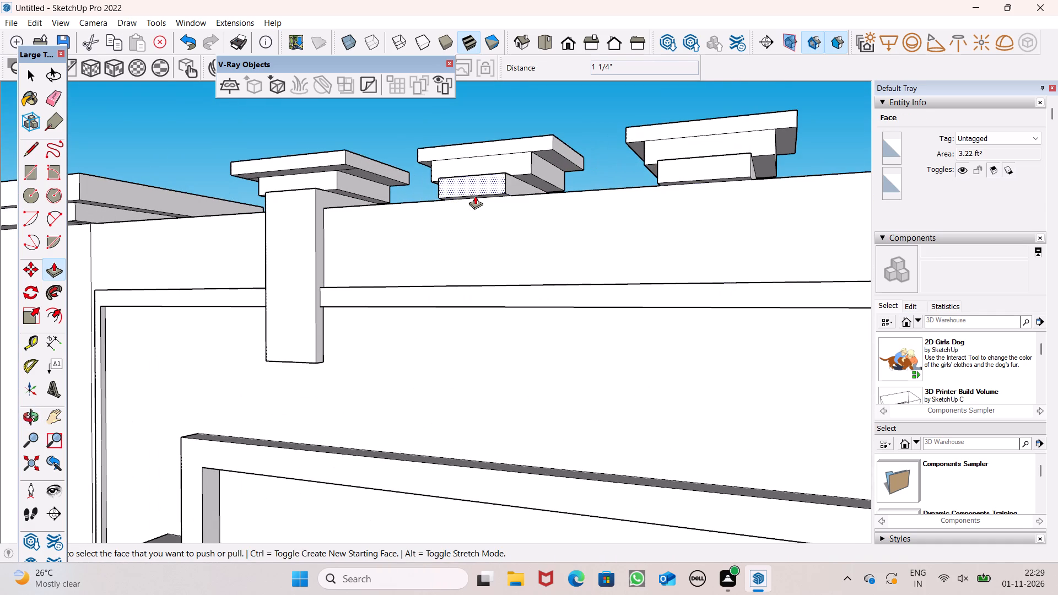
drag(476, 198, 467, 298)
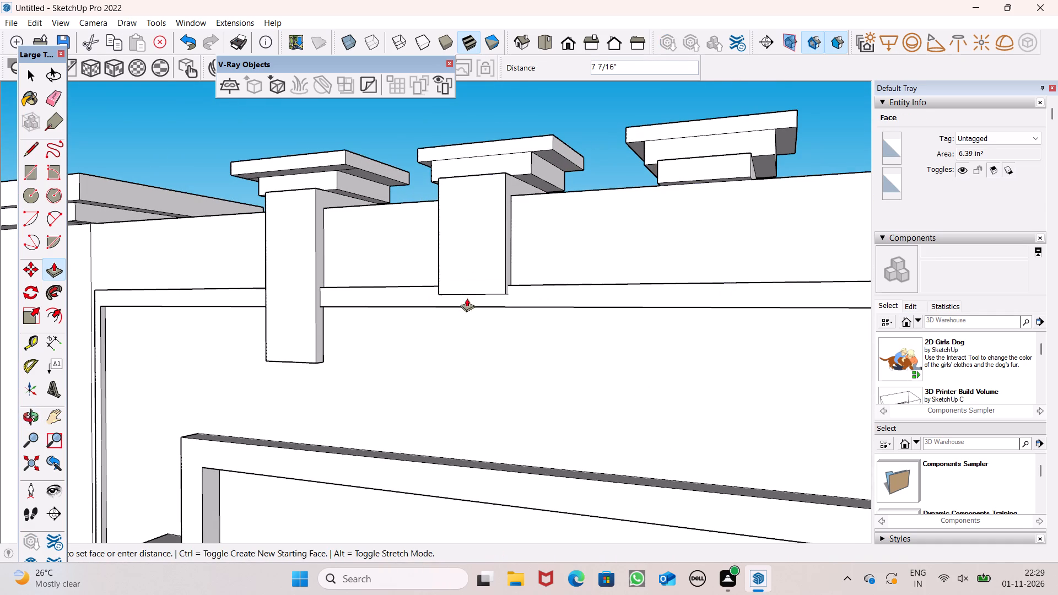
drag(467, 298, 465, 372)
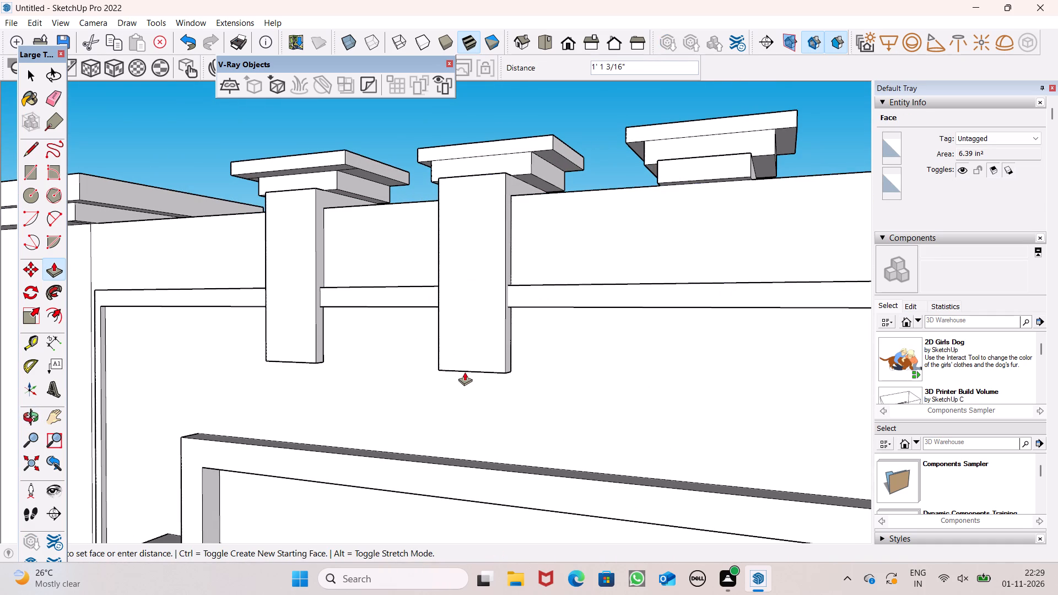
drag(465, 372, 314, 363)
Pull the underside of the third block's projecting bottom tier down, level with the bottom of the middle block's hanging strip.
middle_drag(338, 345, 132, 324)
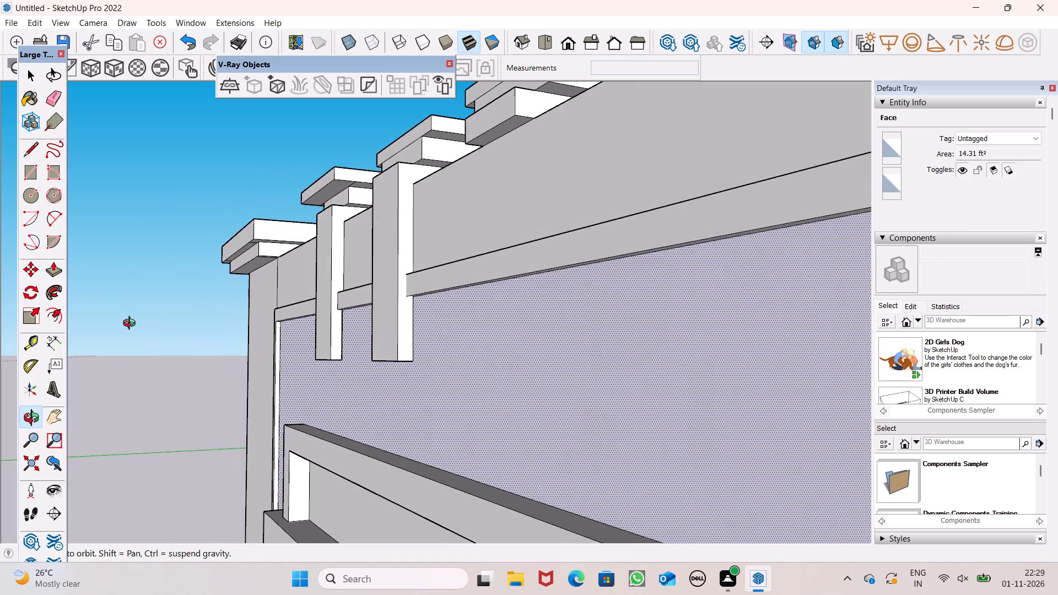
middle_drag(132, 324, 285, 332)
scroll(440, 221, down, 1)
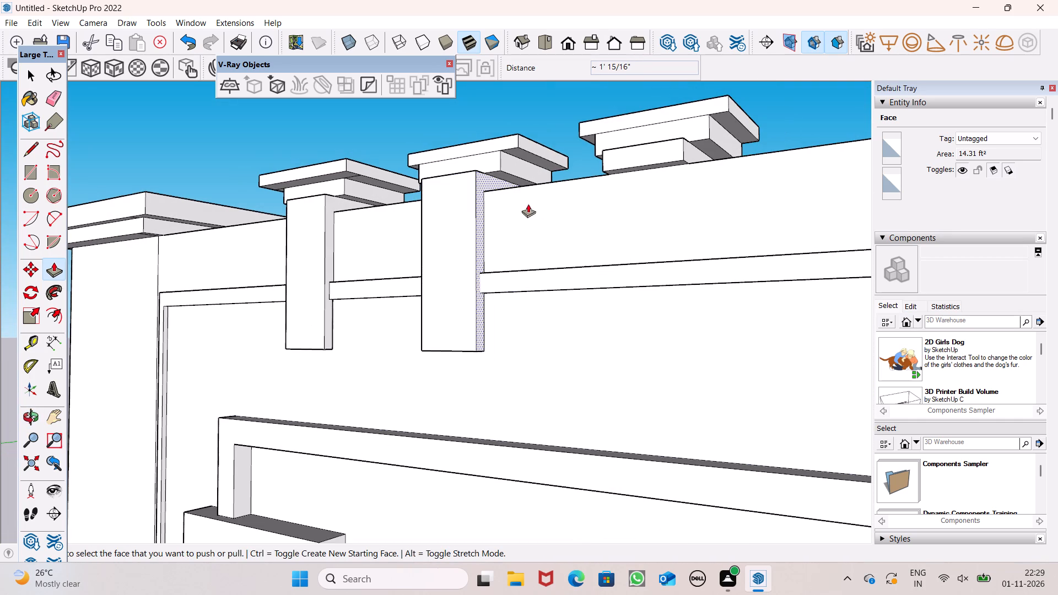
middle_drag(571, 251, 415, 355)
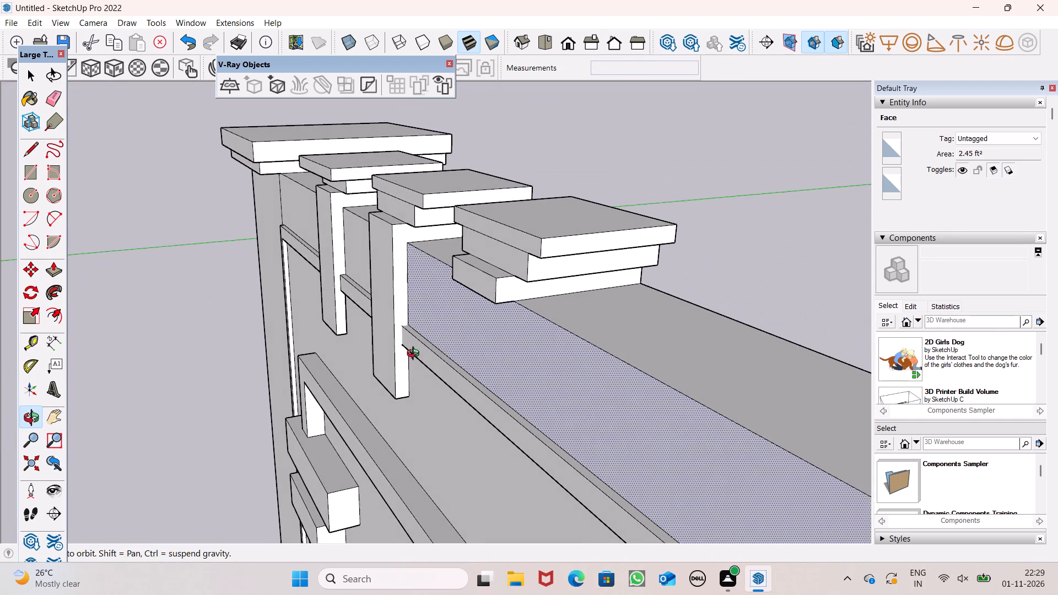
middle_drag(415, 355, 610, 228)
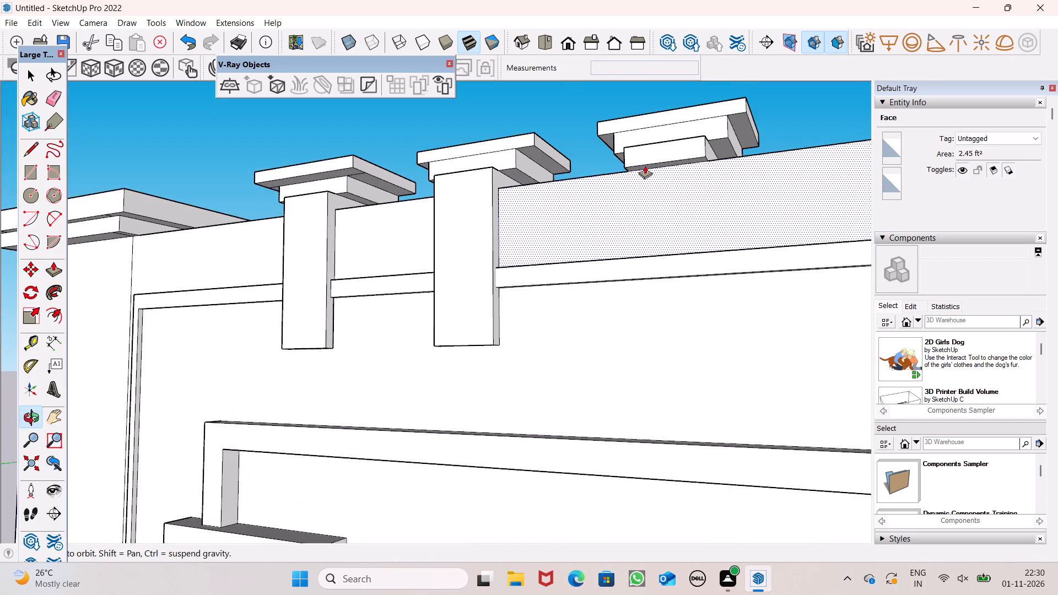
drag(649, 161, 506, 336)
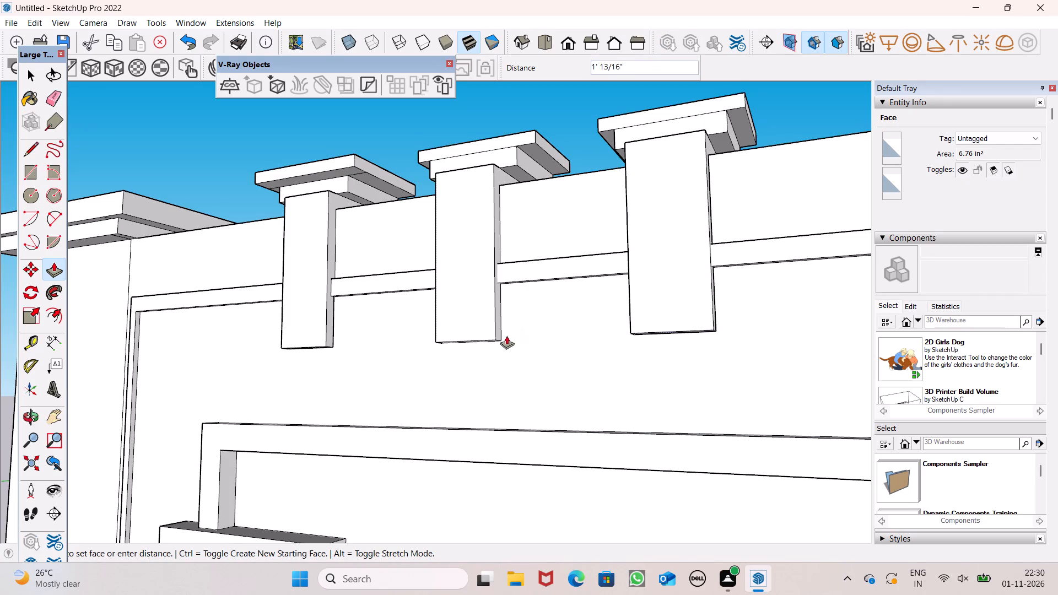
drag(506, 336, 492, 337)
Examine the three blocks with their hanging strips and the front of the whole panel.
middle_drag(553, 336, 423, 335)
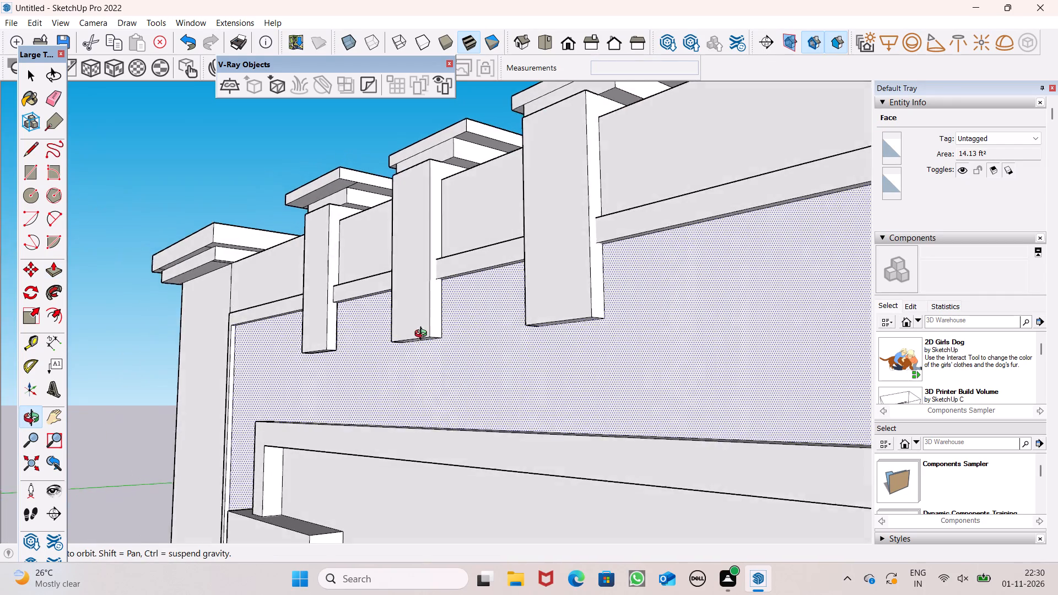
middle_drag(423, 335, 532, 340)
scroll(502, 178, down, 5)
key(space)
middle_drag(500, 185, 504, 200)
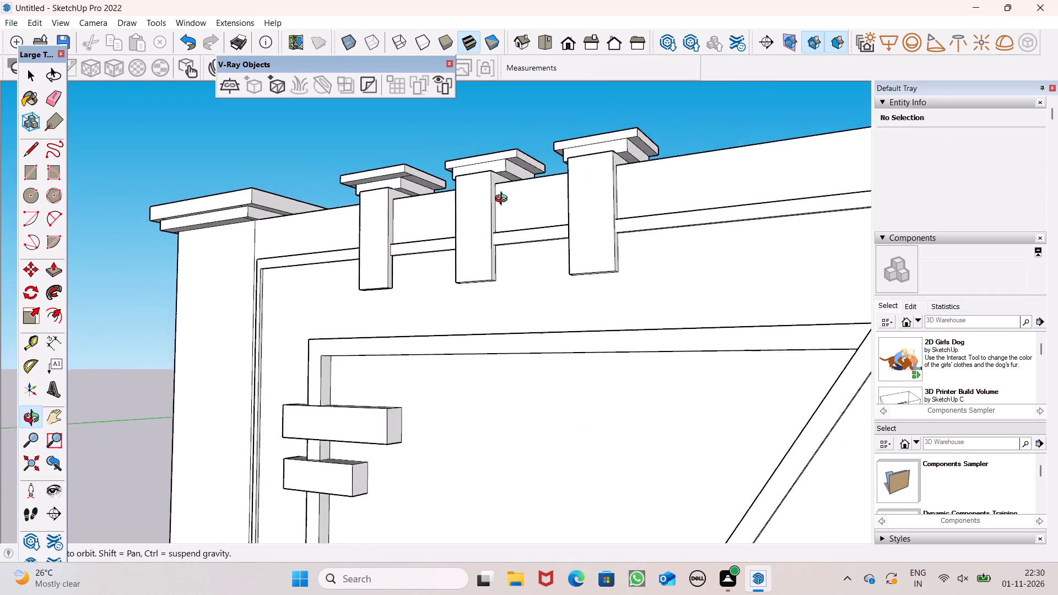
middle_drag(504, 200, 661, 294)
scroll(532, 157, down, 5)
scroll(428, 108, down, 3)
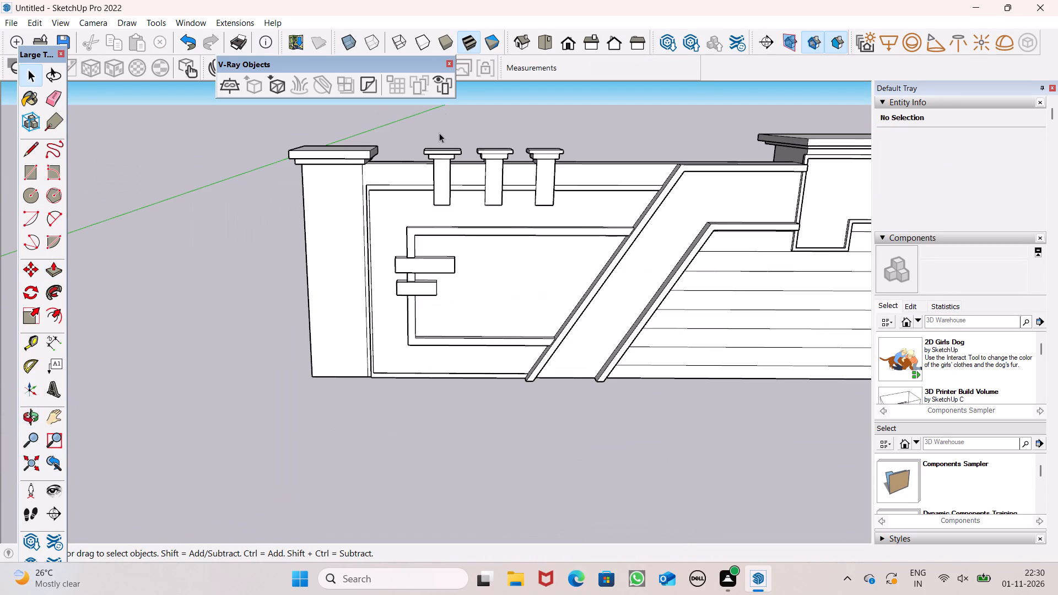
scroll(439, 135, down, 3)
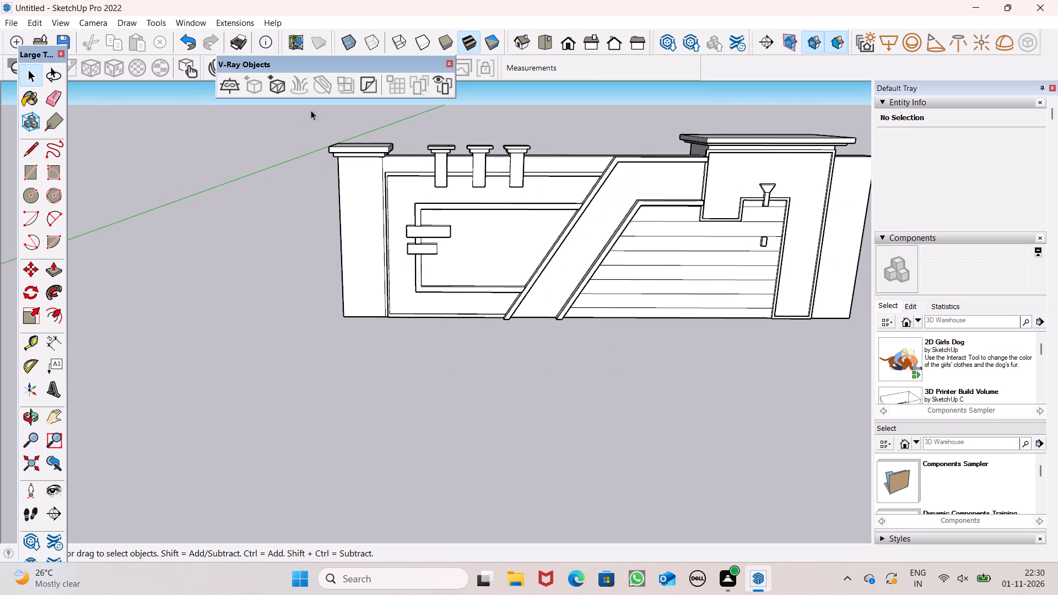
middle_drag(299, 207, 307, 241)
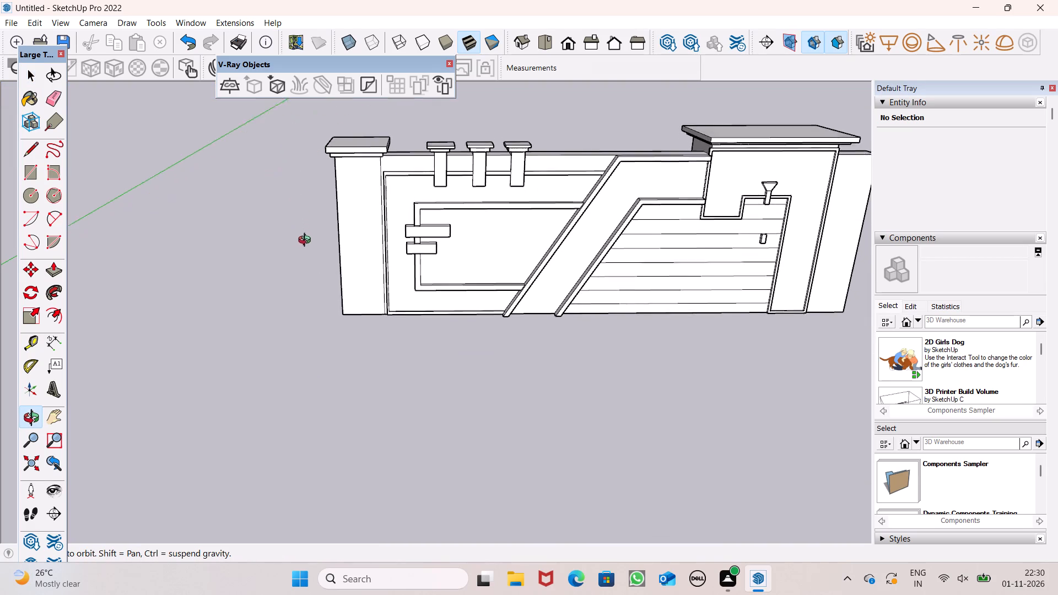
middle_drag(307, 241, 326, 133)
scroll(294, 121, down, 3)
scroll(401, 172, up, 3)
scroll(312, 208, down, 3)
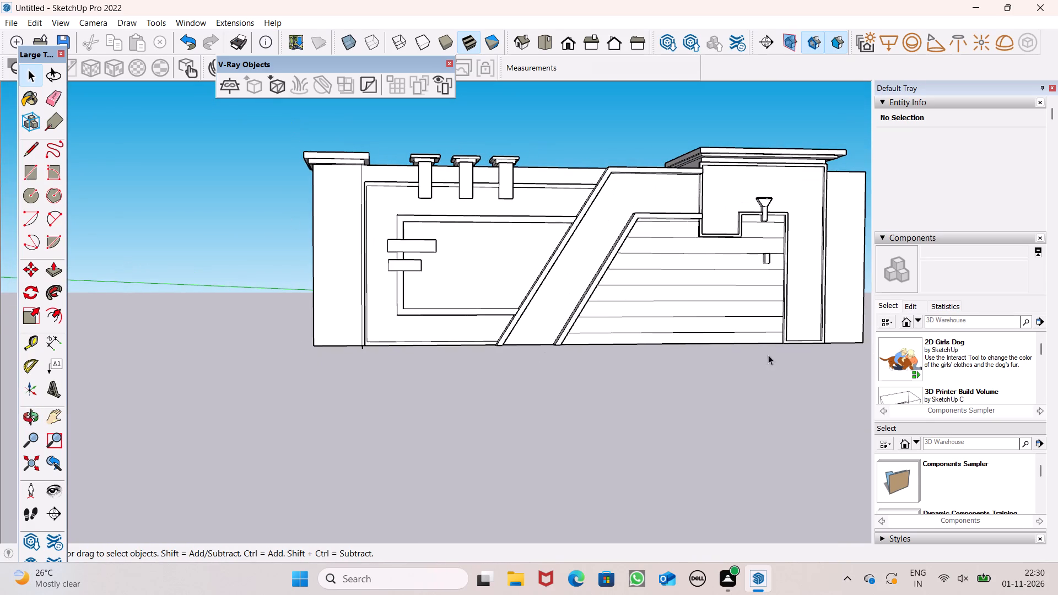
Paint the recessed face inside the rectangular frame with Carrera Marble from the Stone materials.
scroll(985, 365, down, 12)
scroll(942, 315, down, 6)
scroll(958, 407, down, 6)
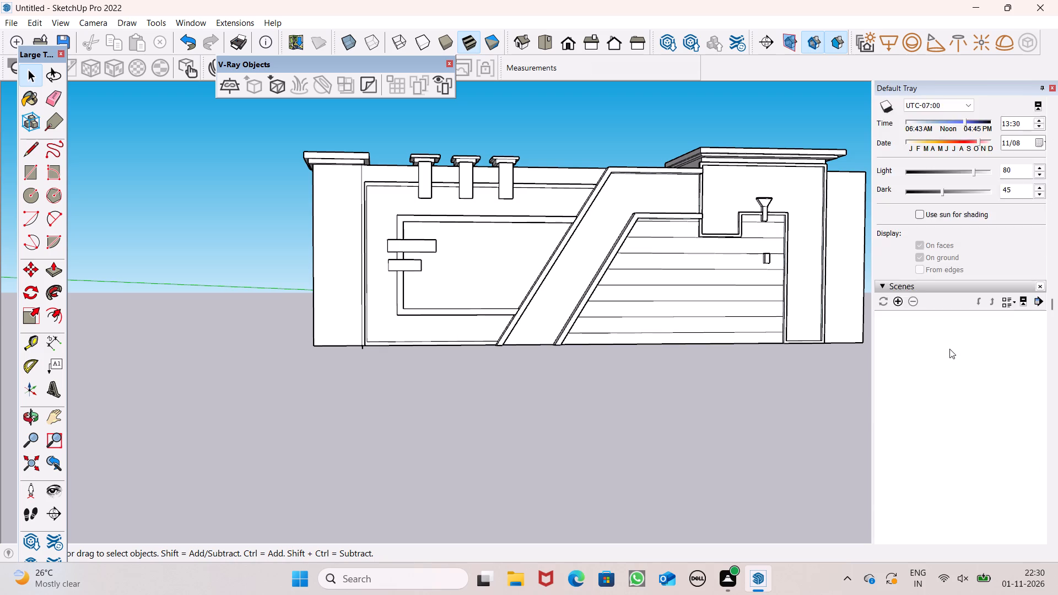
scroll(949, 349, down, 13)
click(944, 336)
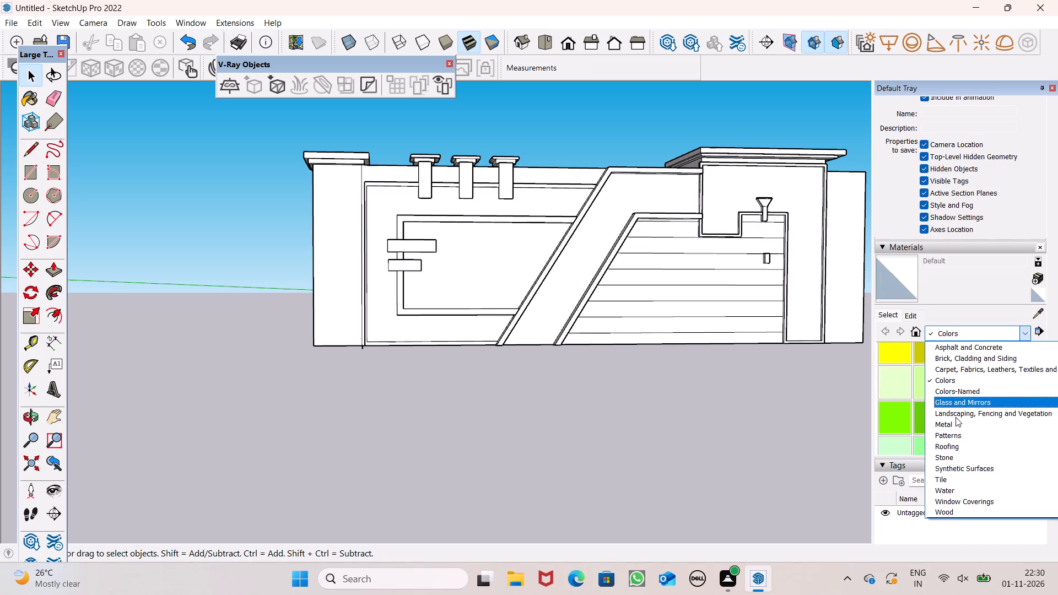
click(953, 457)
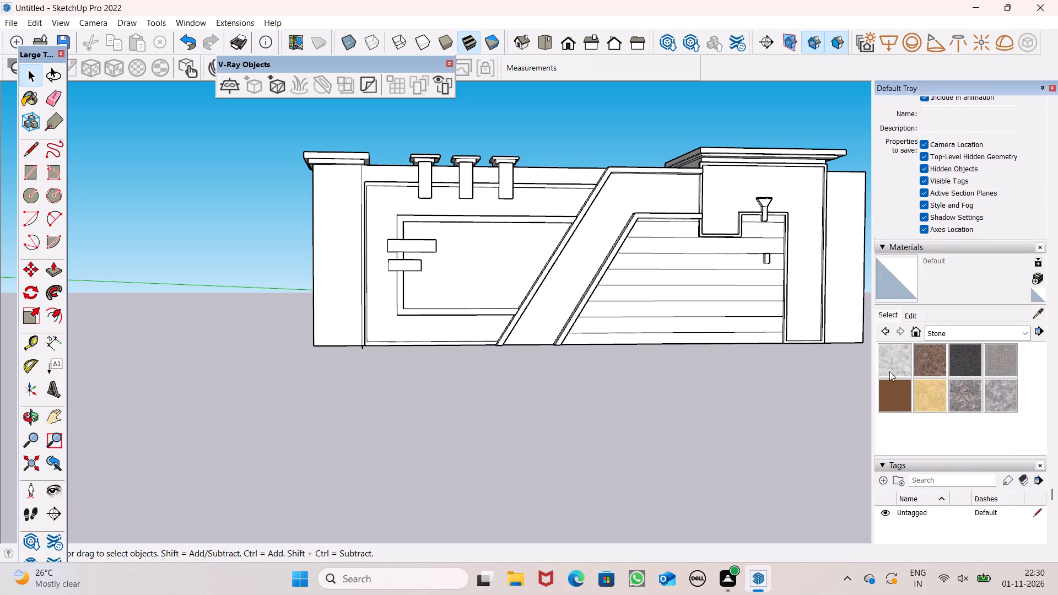
click(889, 361)
click(472, 283)
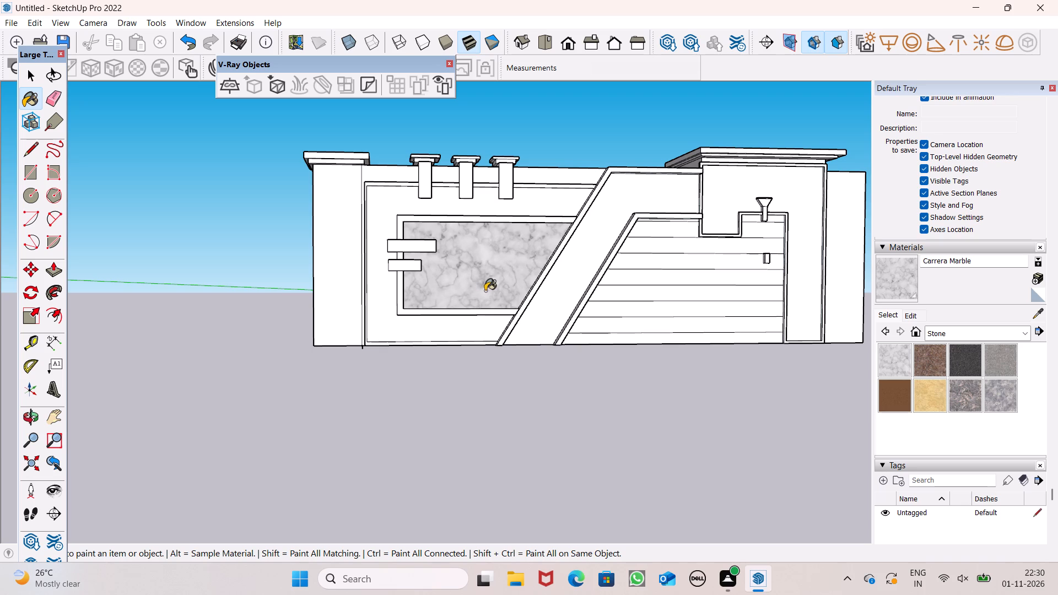
Paint the field around the marble frame and the stepped band face below the large cap with Color C08 from the Colors materials.
scroll(163, 325, down, 1)
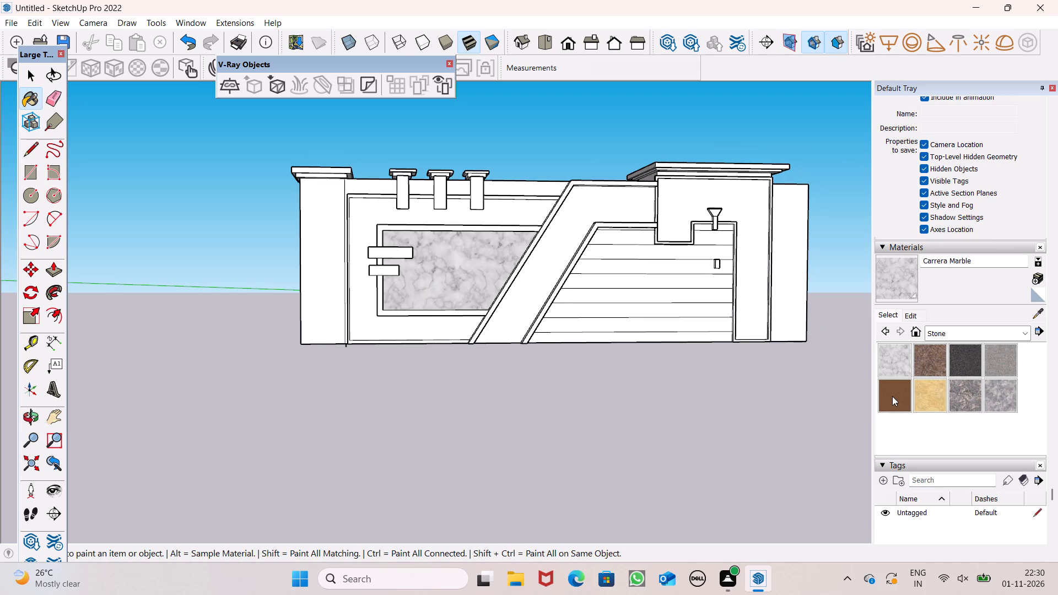
click(957, 337)
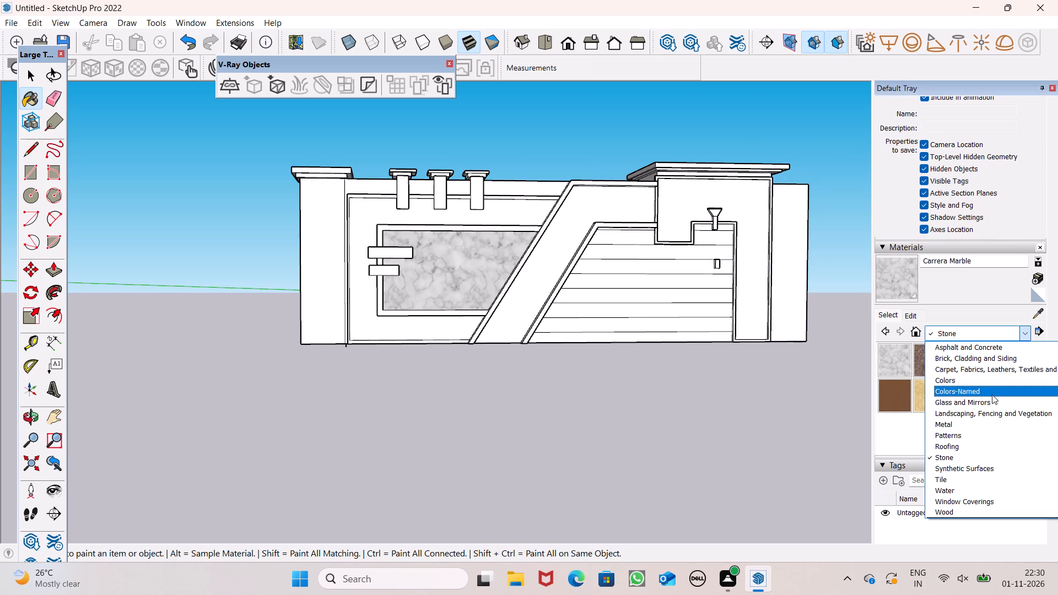
click(990, 382)
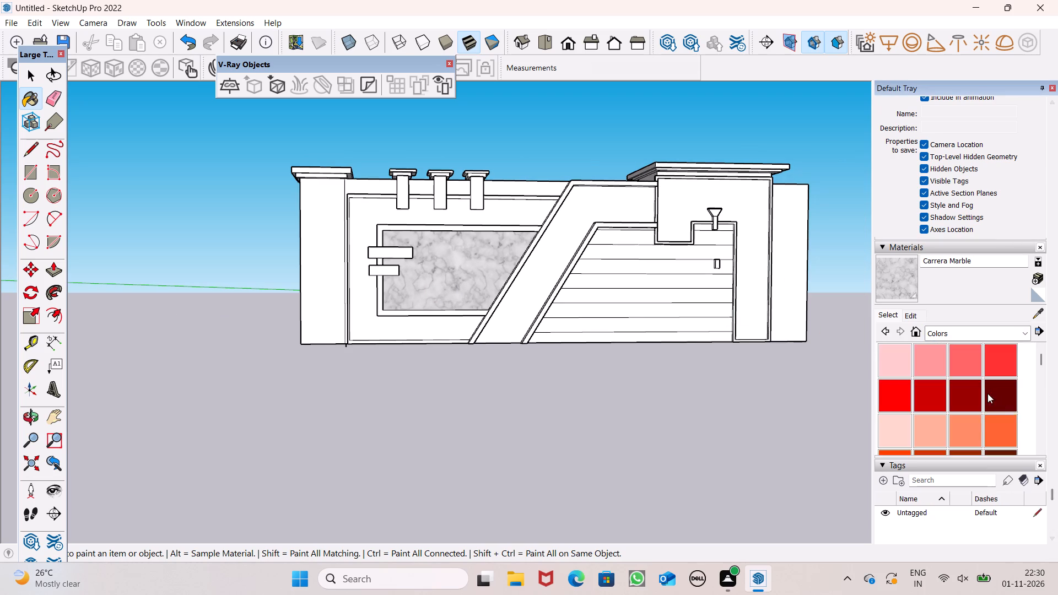
scroll(967, 367, down, 2)
click(999, 402)
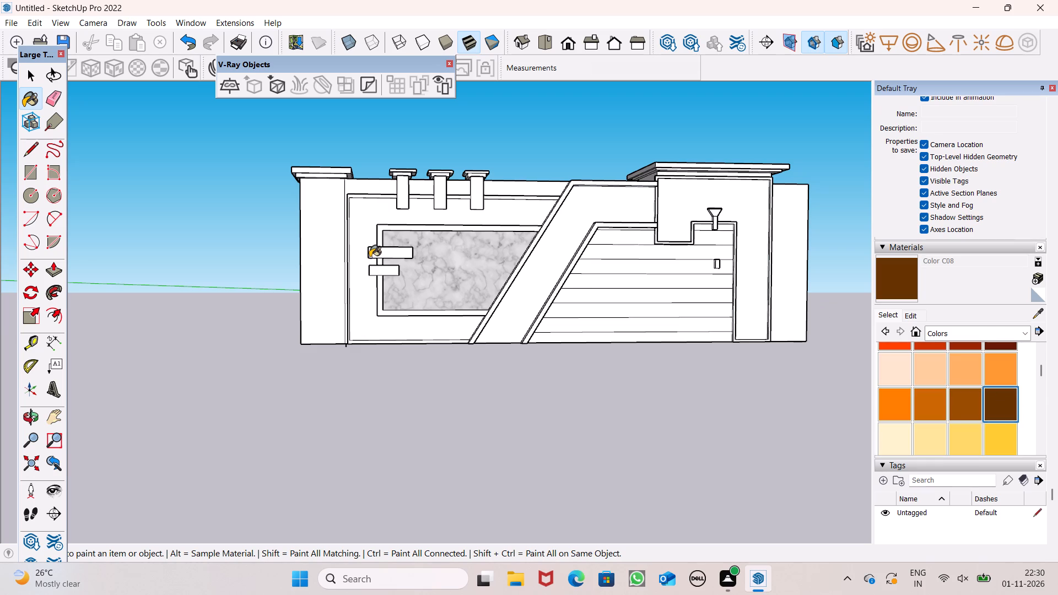
click(367, 232)
middle_drag(541, 327, 482, 334)
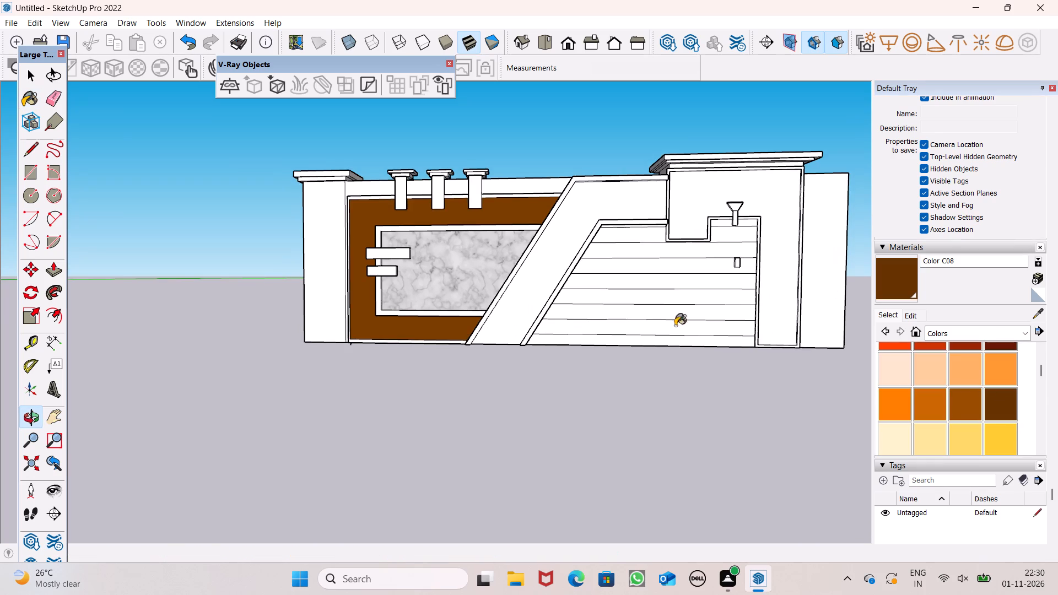
click(762, 193)
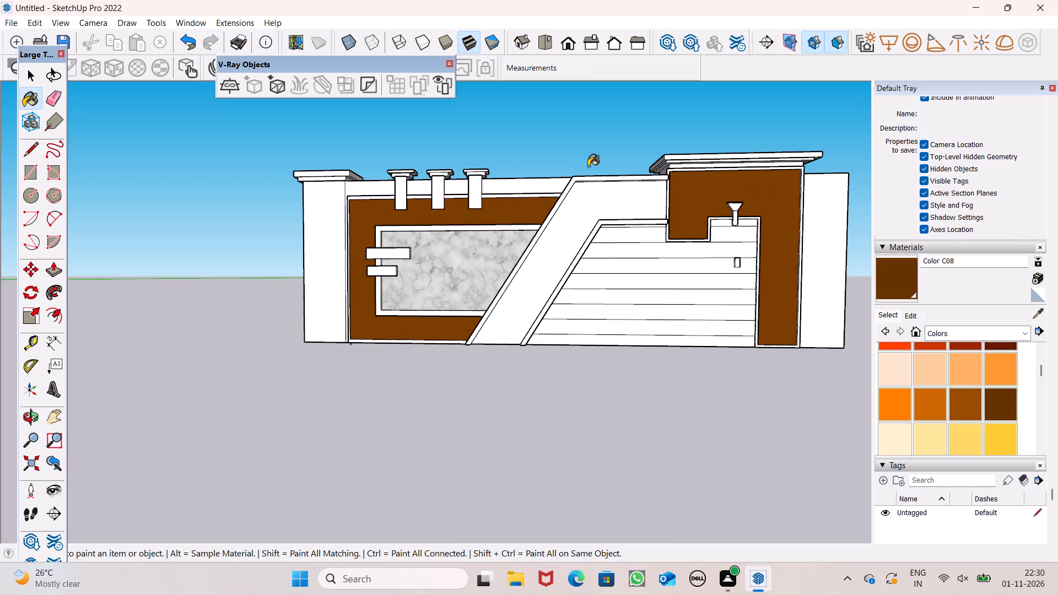
Paint the front face of the diagonal band and its upper extension with Color C08.
middle_drag(589, 178, 594, 180)
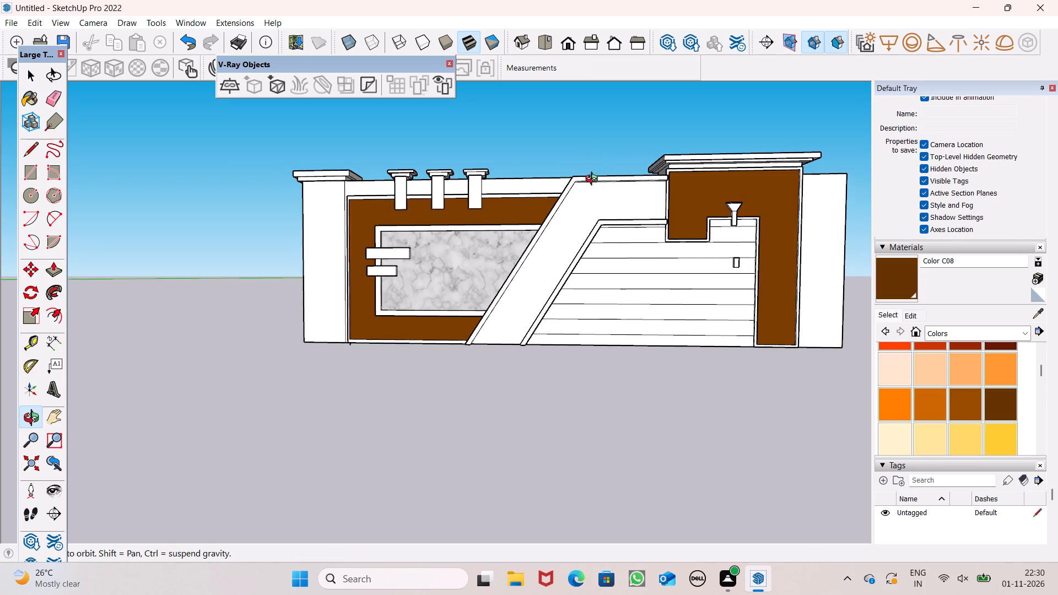
middle_drag(594, 180, 591, 210)
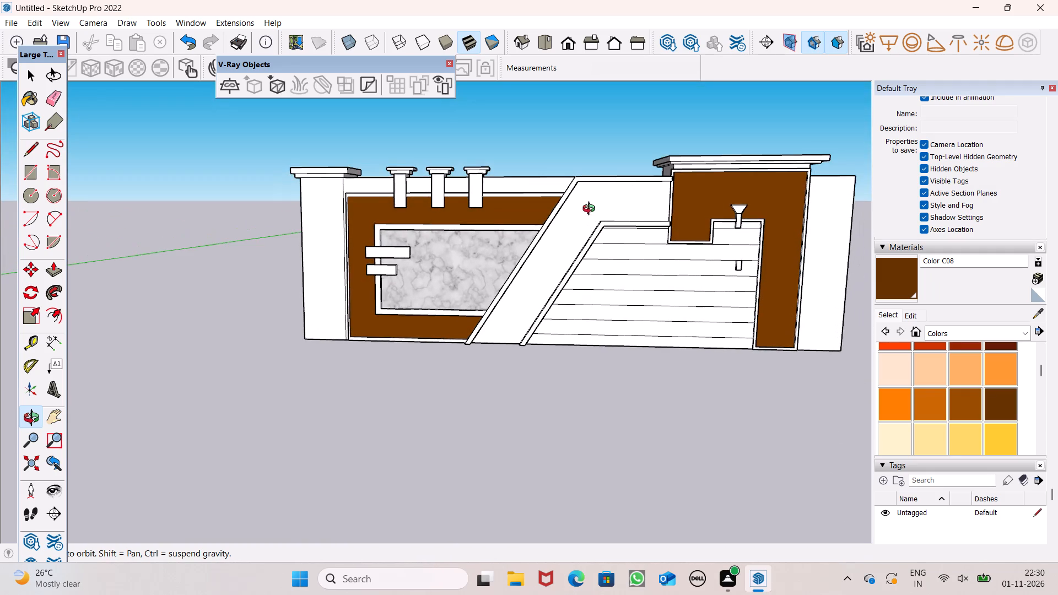
middle_drag(591, 210, 590, 206)
scroll(291, 413, up, 1)
middle_drag(294, 415, 380, 444)
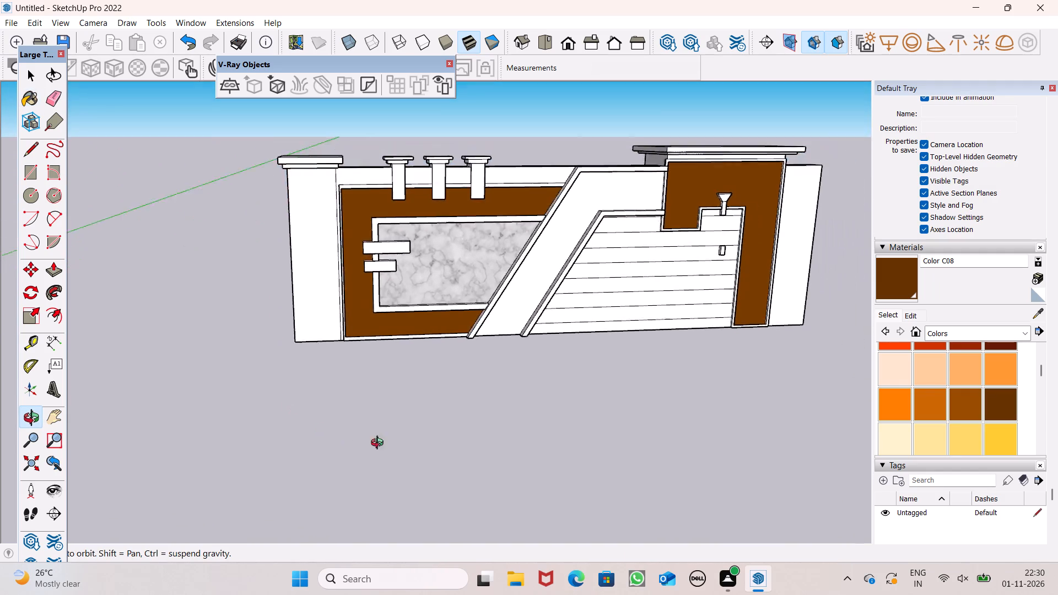
middle_drag(380, 444, 304, 421)
scroll(573, 294, up, 1)
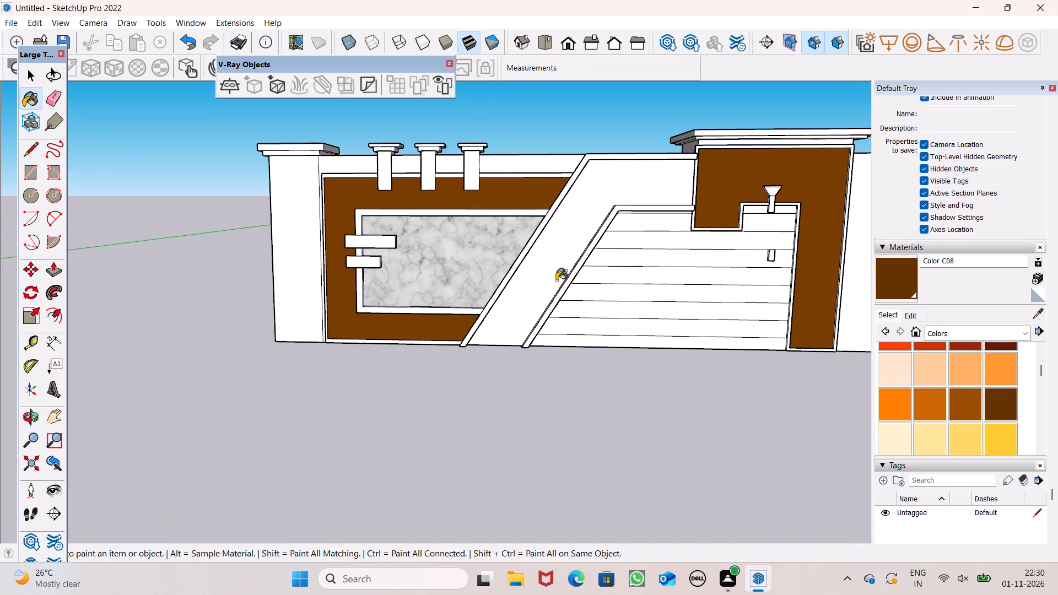
click(544, 268)
Examine the painted panel front from several angles.
scroll(533, 293, down, 1)
middle_drag(571, 425, 475, 427)
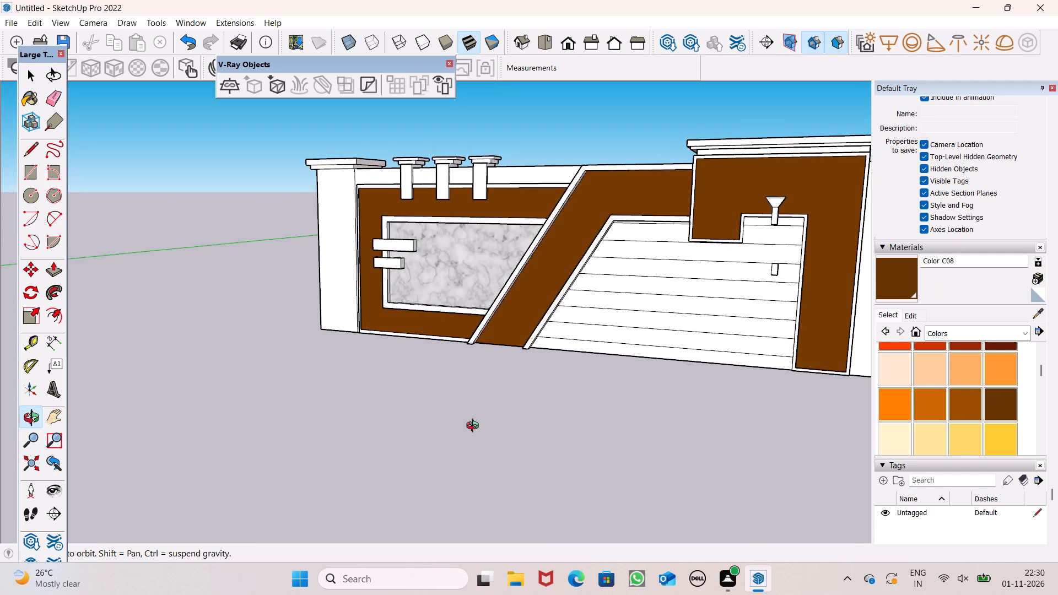
middle_drag(475, 427, 623, 392)
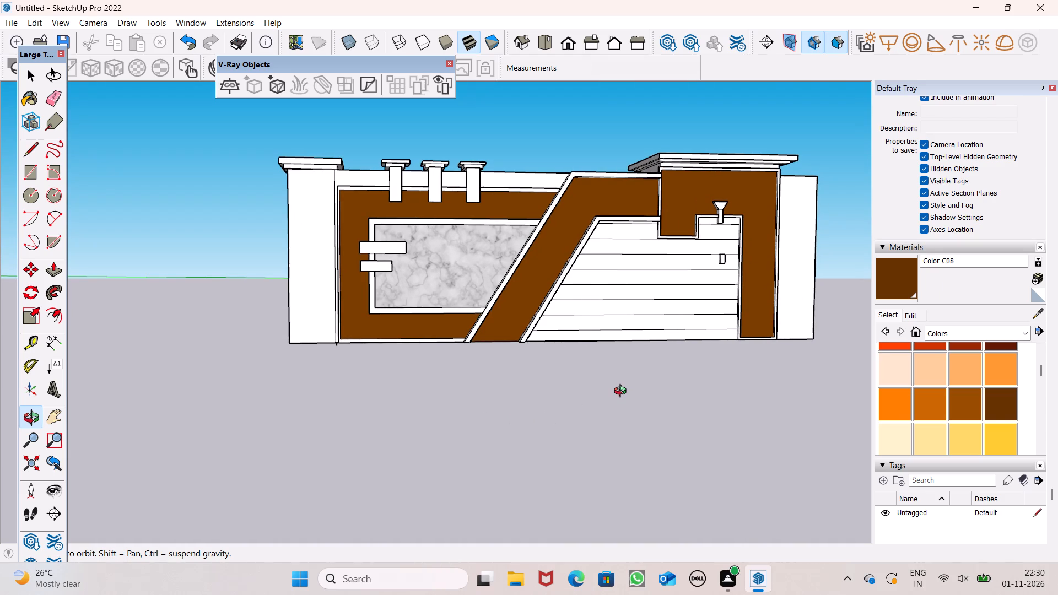
middle_drag(623, 392, 623, 390)
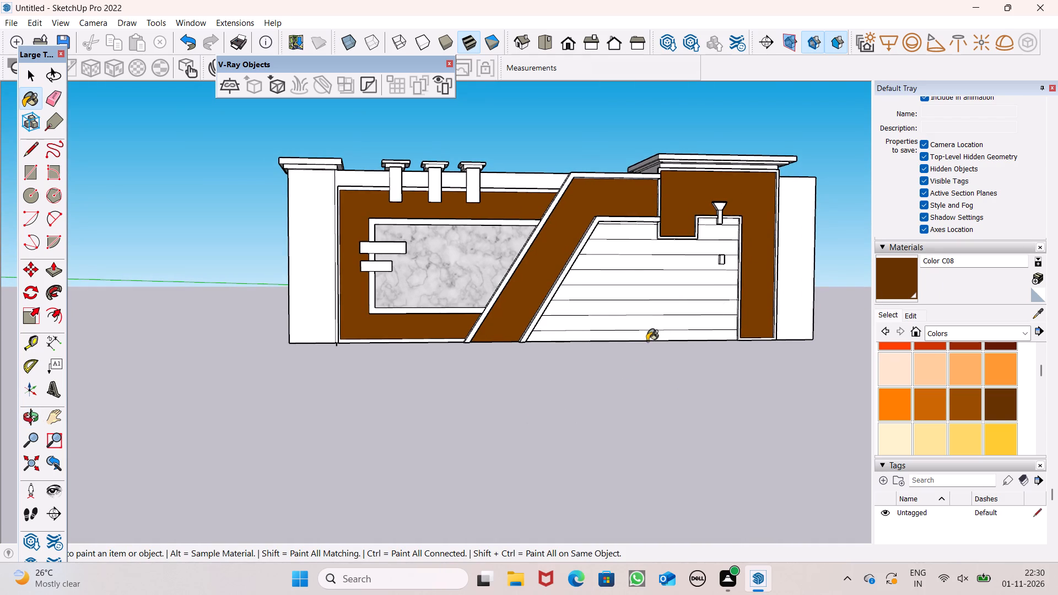
scroll(647, 341, down, 1)
scroll(797, 309, up, 1)
scroll(763, 370, down, 1)
middle_drag(708, 387, 709, 396)
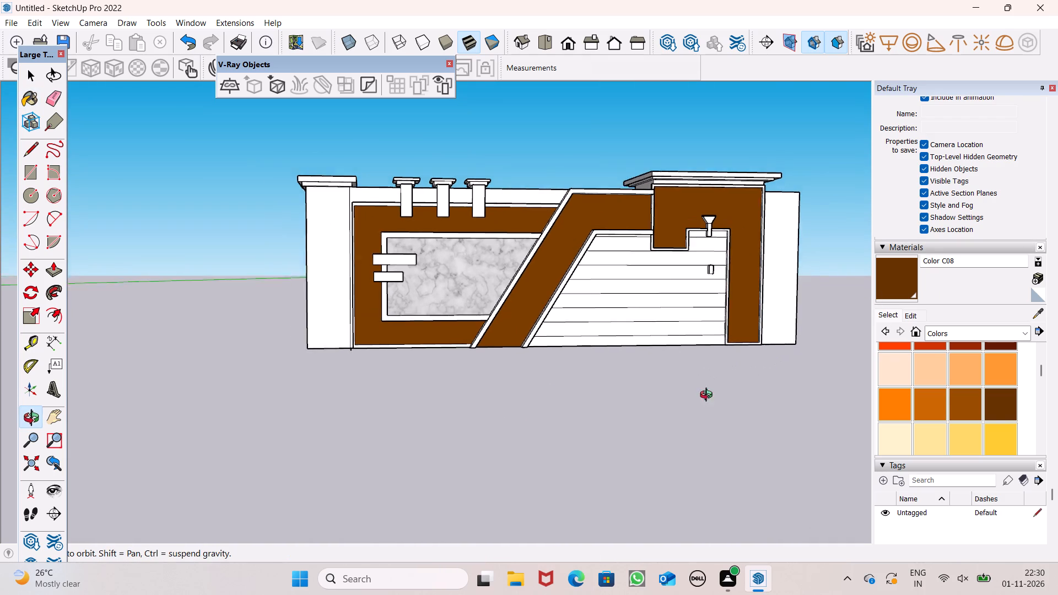
middle_drag(709, 396, 695, 422)
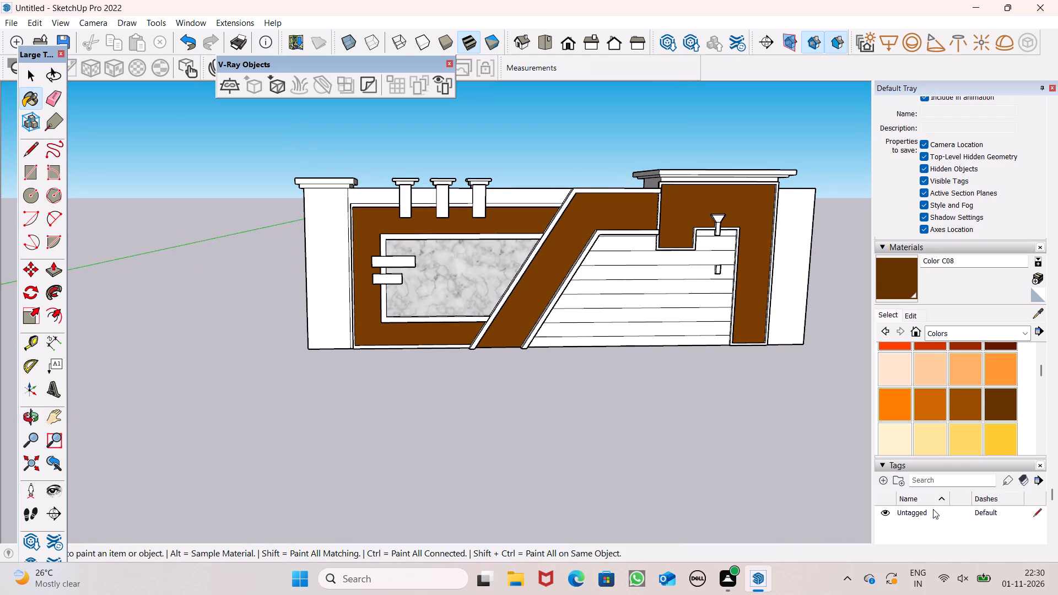
Pick Carrera Marble from the Stone materials and paint the top of the end pillar's cap beside the marble frame.
scroll(922, 393, up, 4)
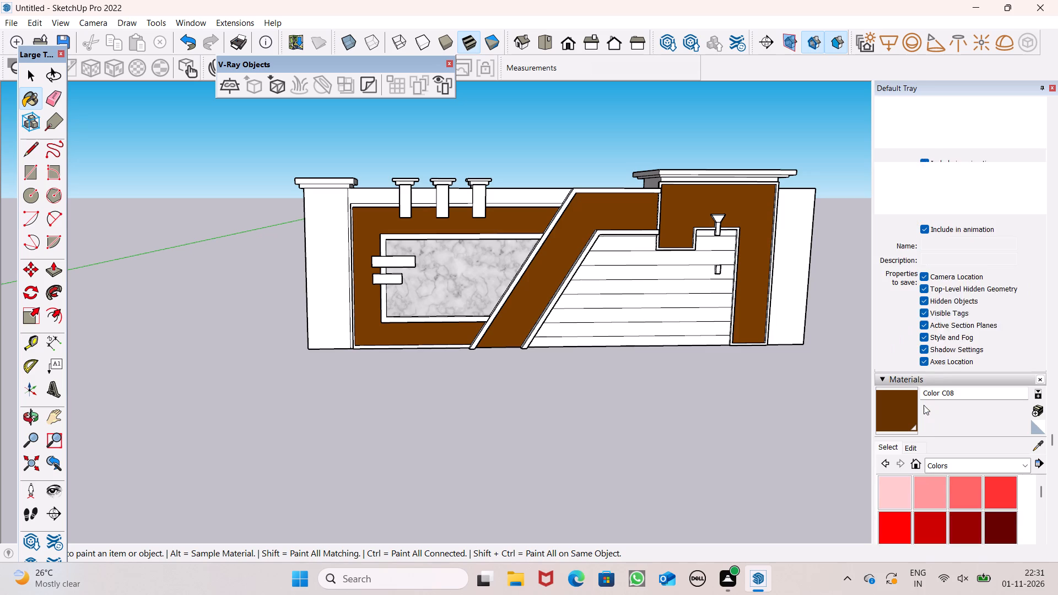
scroll(889, 284, down, 2)
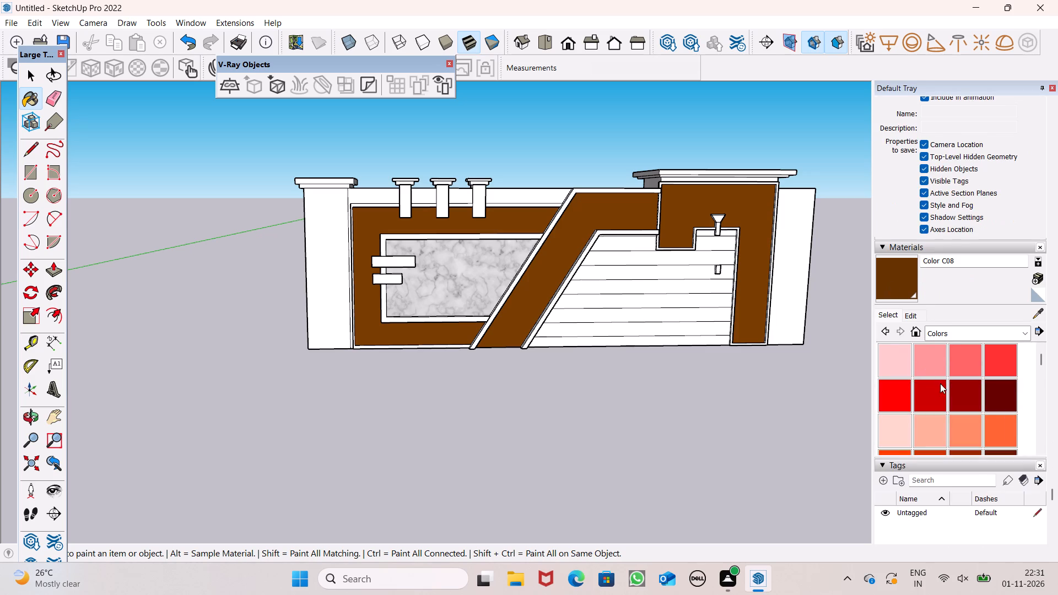
click(946, 333)
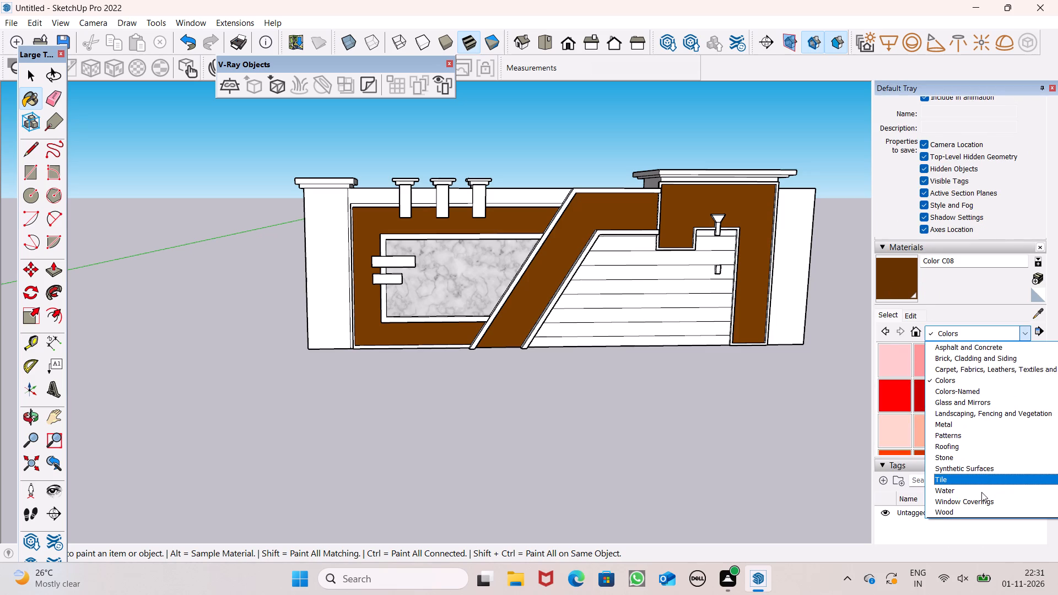
click(965, 452)
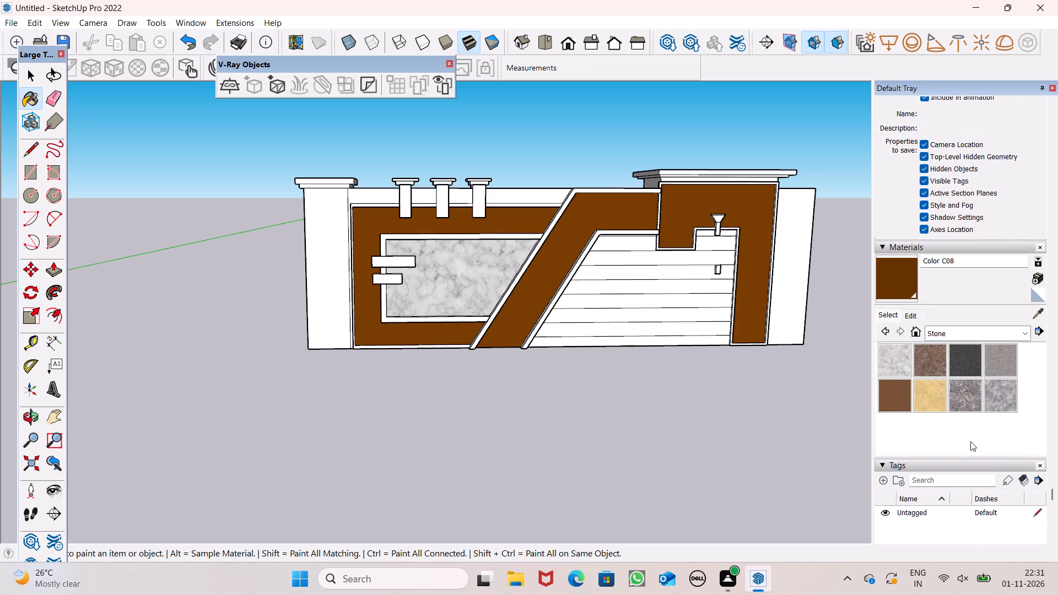
click(887, 367)
middle_drag(513, 181, 493, 324)
scroll(297, 157, up, 6)
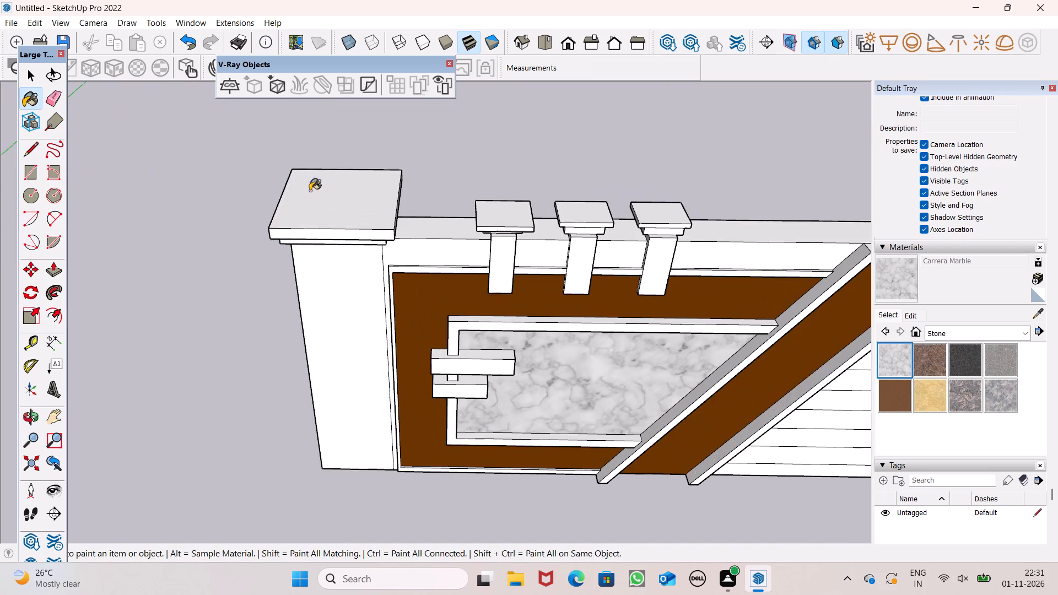
drag(331, 214, 331, 208)
Paint the outer side of both cap tiers and the end pillar's outer side and front with Carrera Marble.
middle_drag(236, 249, 541, 71)
scroll(532, 52, up, 1)
scroll(301, 192, up, 5)
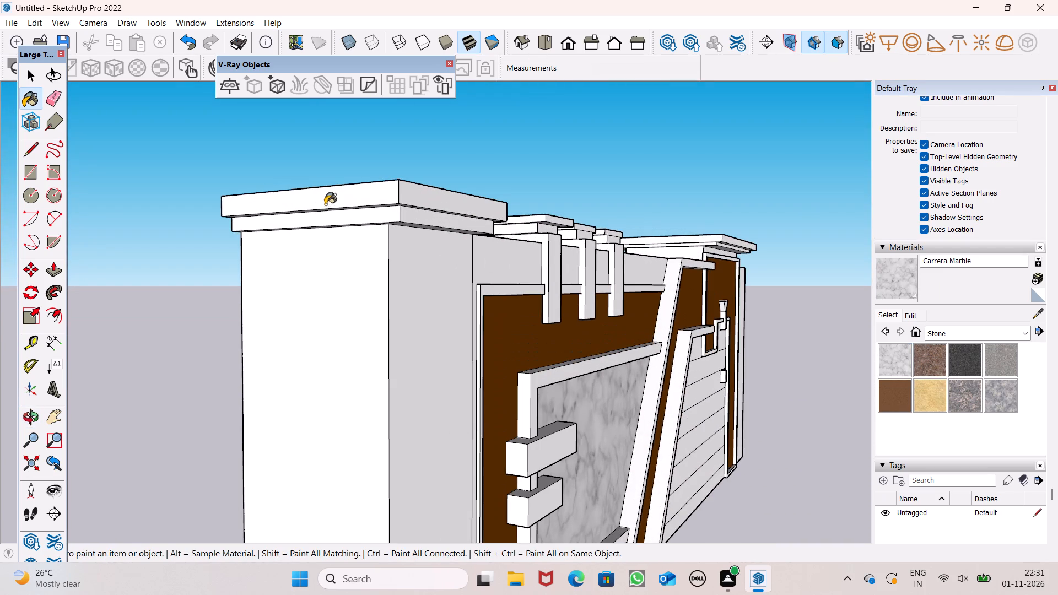
click(328, 196)
click(349, 220)
click(358, 258)
click(430, 277)
Paint the front faces and front undersides of the end pillar's two cap tiers with Carrera Marble.
scroll(430, 282, up, 1)
middle_drag(430, 282, 400, 268)
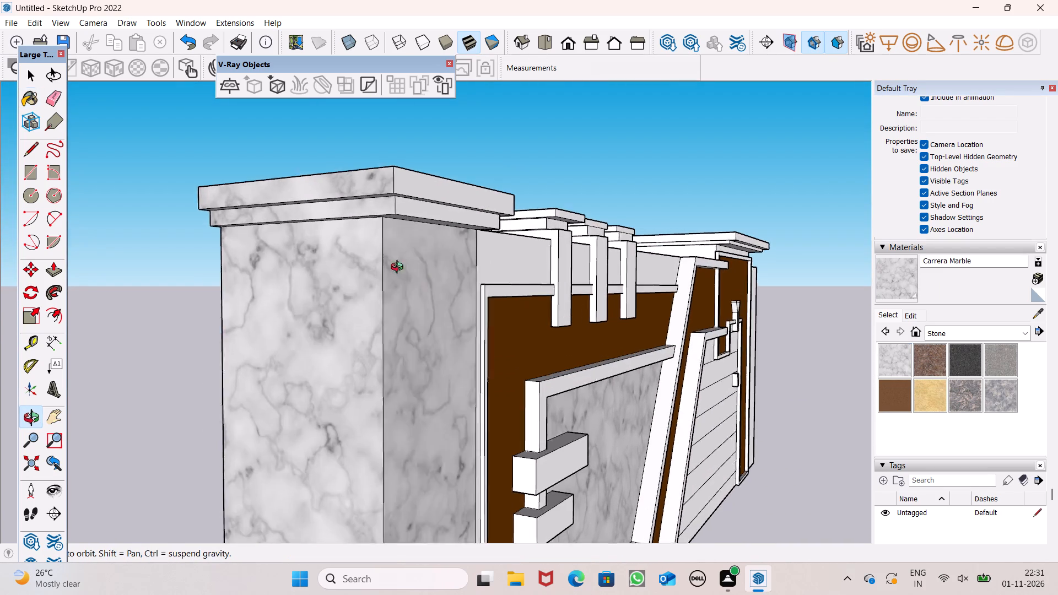
middle_drag(400, 268, 256, 198)
scroll(257, 159, up, 5)
click(237, 127)
click(259, 102)
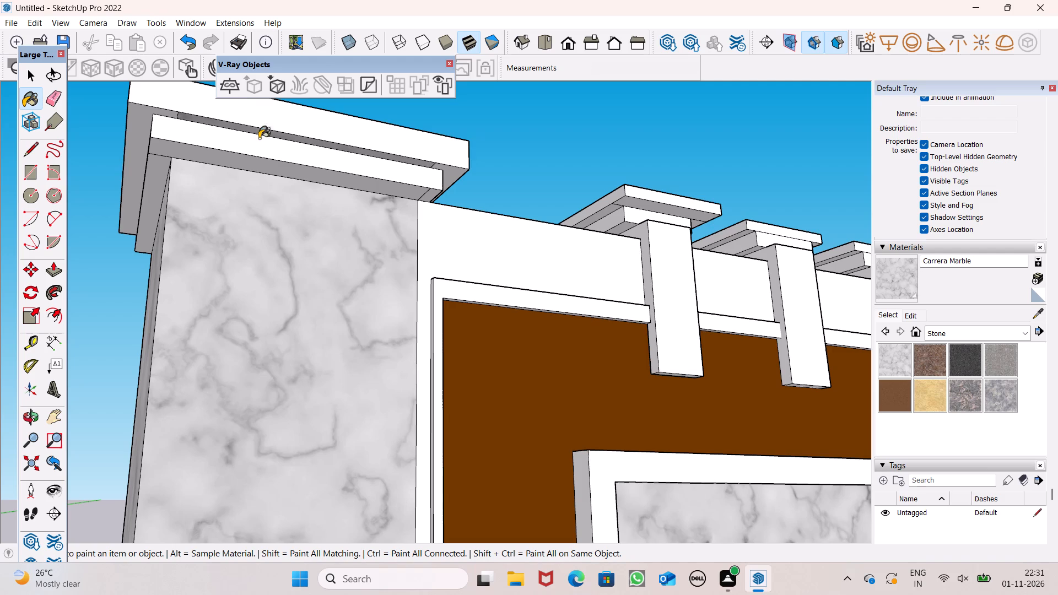
click(258, 142)
click(248, 171)
Paint the outer-side undersides of the end pillar's two cap tiers with Carrera Marble.
middle_drag(173, 175, 444, 215)
scroll(443, 215, up, 1)
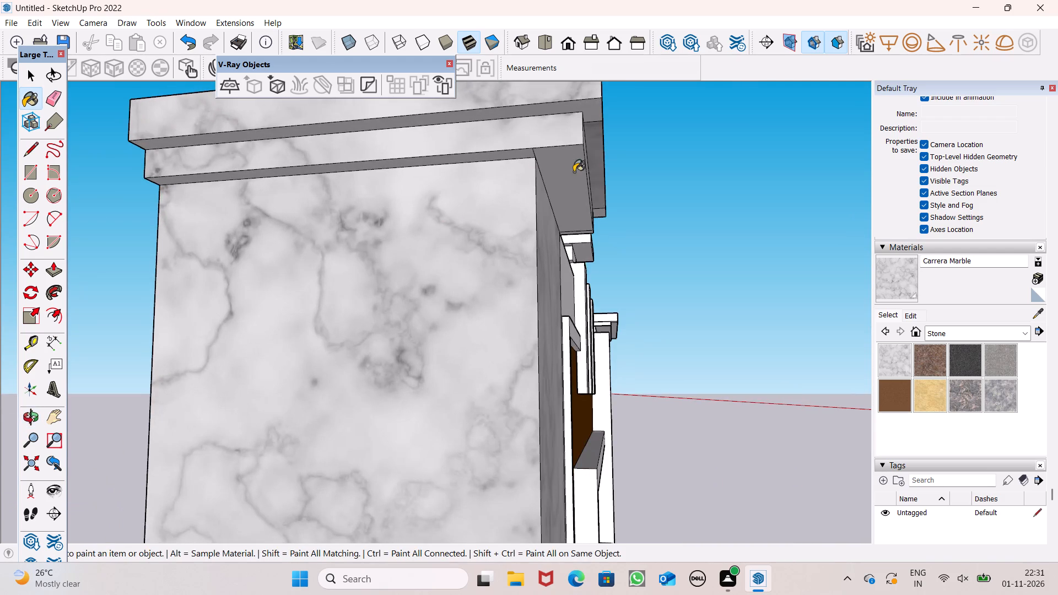
middle_drag(574, 170, 511, 75)
scroll(511, 75, up, 1)
click(501, 101)
scroll(549, 202, down, 5)
middle_drag(544, 223, 492, 226)
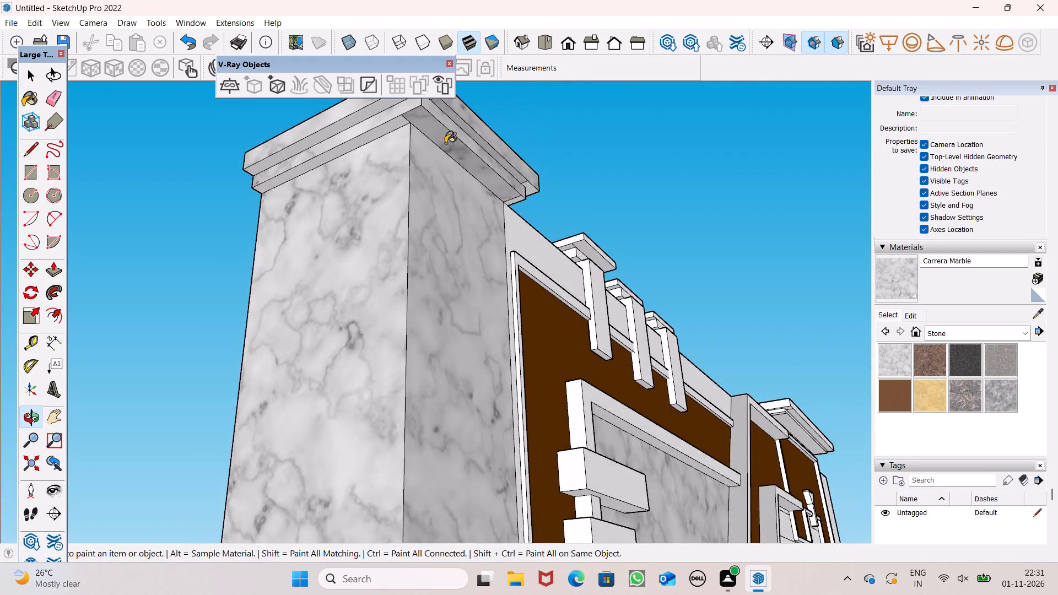
scroll(435, 116, up, 2)
scroll(455, 280, down, 3)
scroll(419, 189, up, 7)
click(419, 108)
Paint the cap tiers' inner-side faces and undersides, facing the three blocks, with Carrera Marble.
middle_drag(483, 230, 482, 232)
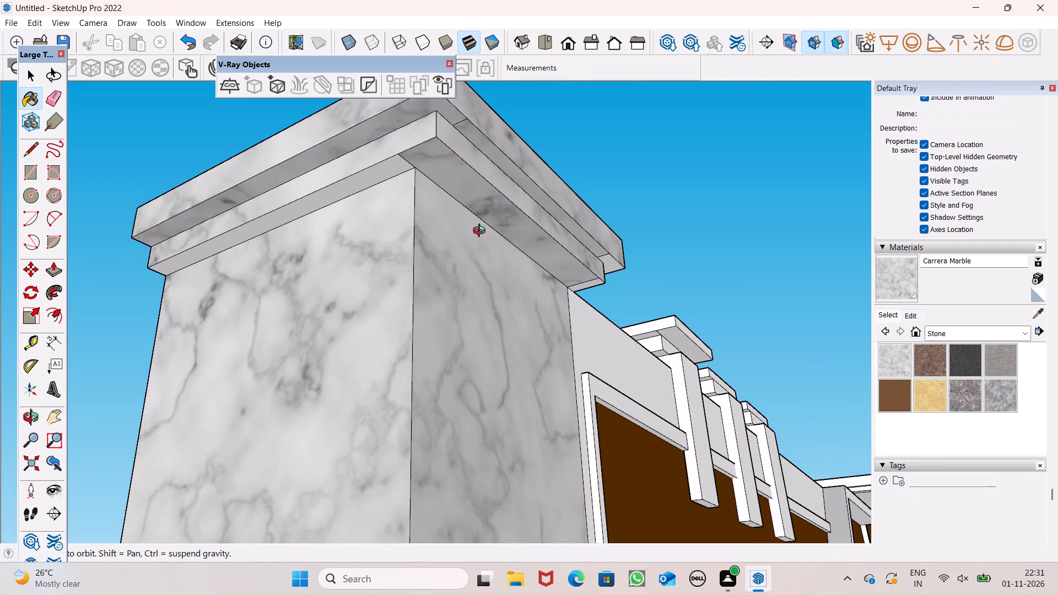
scroll(483, 230, up, 1)
middle_drag(482, 232, 71, 209)
scroll(223, 239, up, 4)
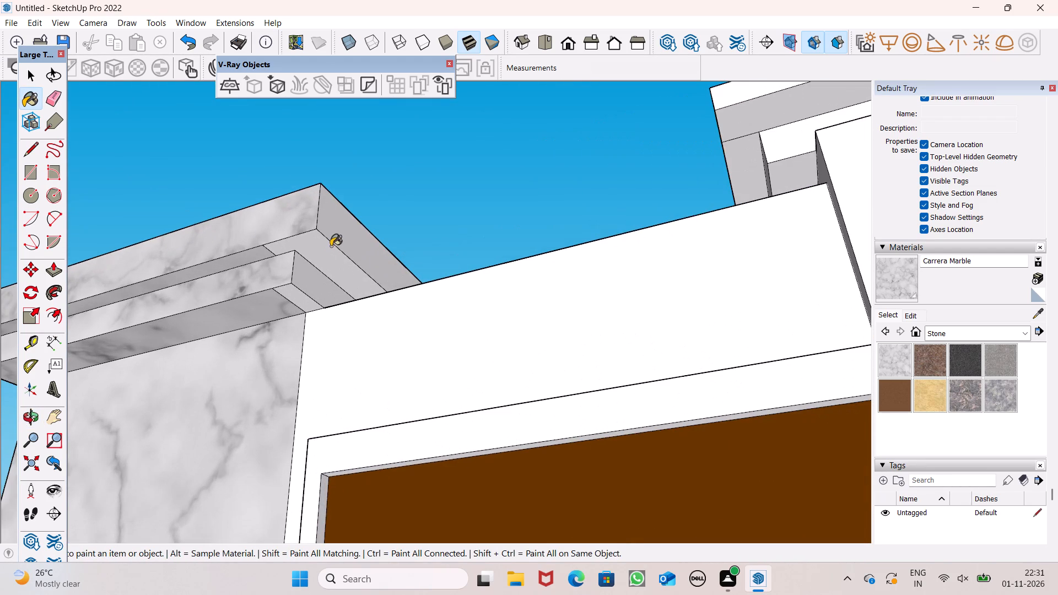
click(331, 246)
scroll(298, 296, up, 6)
click(296, 294)
scroll(342, 131, down, 5)
middle_drag(383, 215, 323, 360)
scroll(325, 362, up, 1)
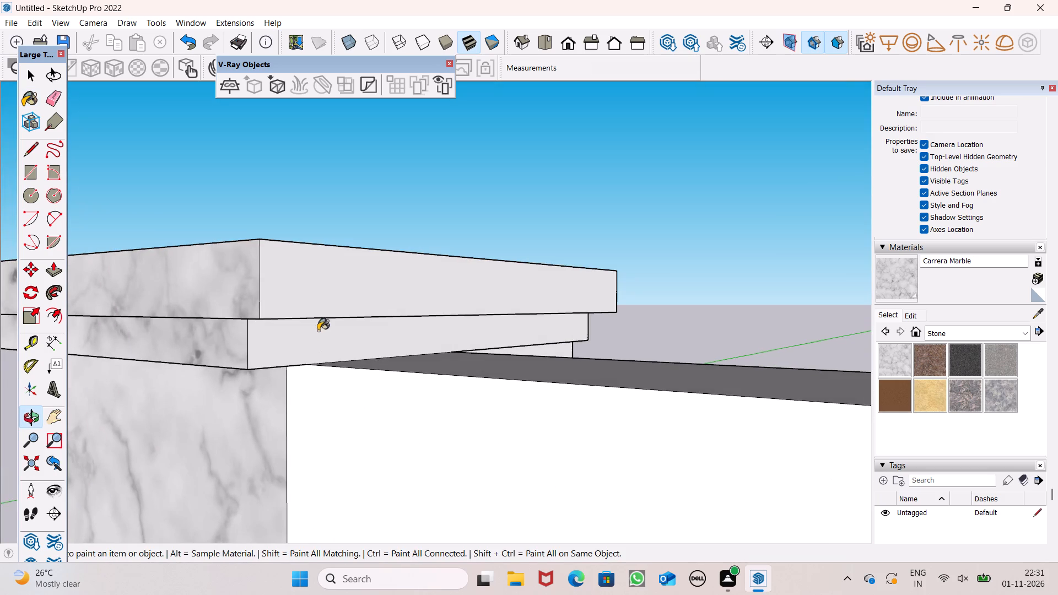
click(316, 301)
drag(318, 362, 314, 350)
Paint the rear faces of the end pillar and its cap tiers, plus the pillar's rear inner side, with Carrera Marble.
middle_drag(602, 266, 0, 317)
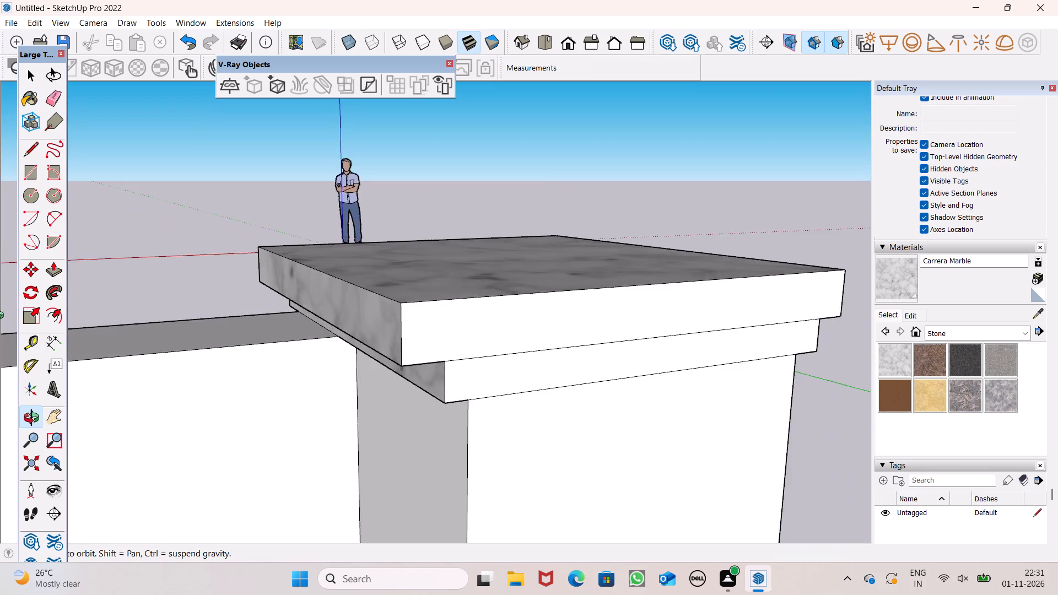
scroll(0, 316, up, 1)
middle_drag(0, 317, 0, 316)
scroll(596, 295, down, 5)
middle_drag(742, 325, 595, 319)
scroll(545, 199, down, 6)
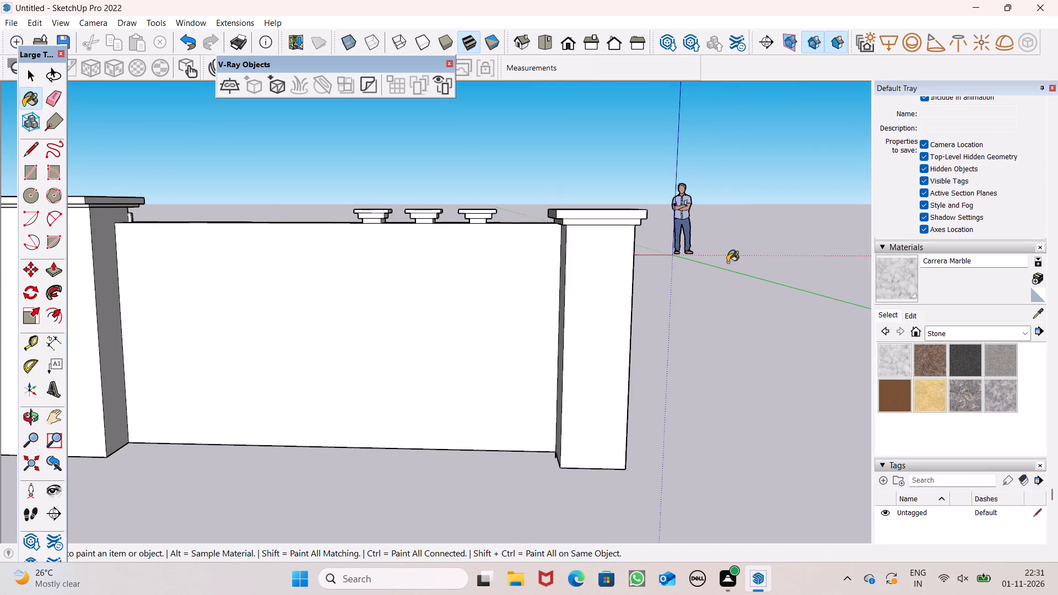
scroll(619, 240, up, 6)
click(582, 199)
click(569, 212)
click(571, 237)
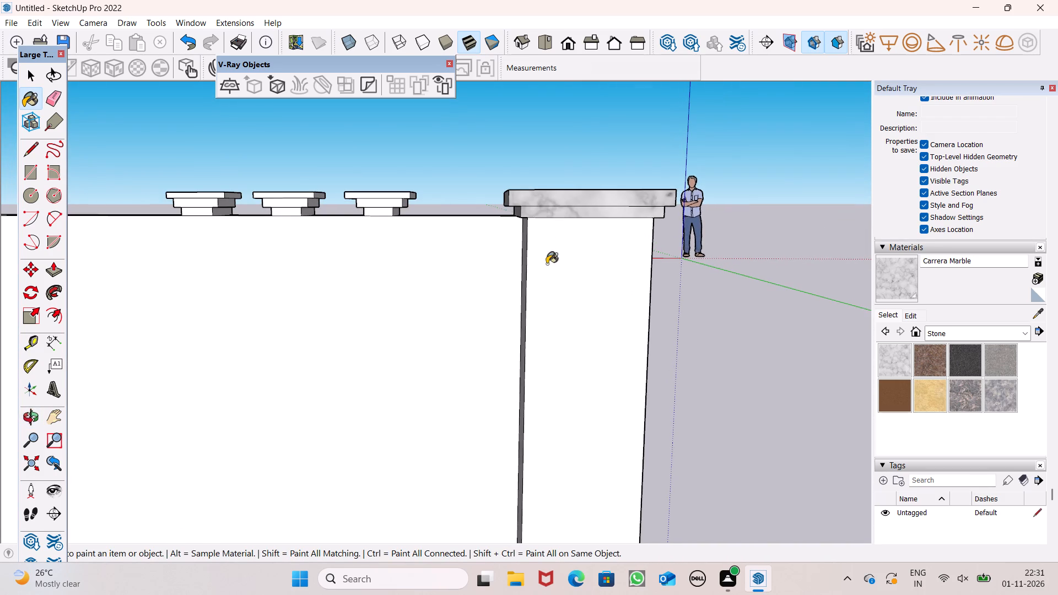
middle_drag(547, 269, 712, 346)
scroll(712, 346, up, 1)
click(541, 322)
Paint the top and the rear faces of all three tiers of the block farthest from the marble pillar with Carrera Marble.
middle_drag(654, 309, 267, 270)
scroll(267, 271, up, 1)
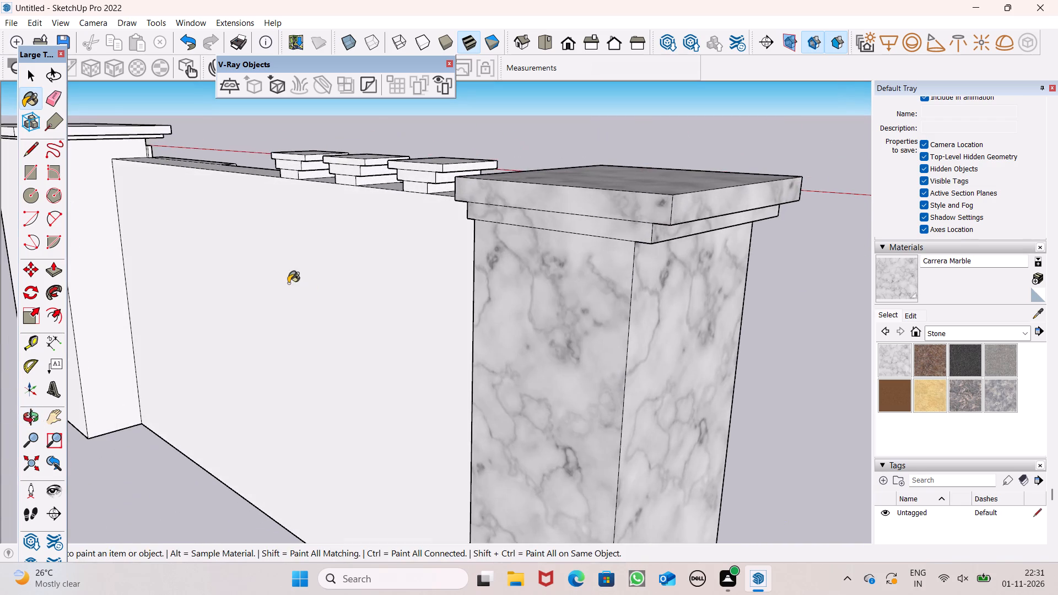
middle_drag(282, 279, 561, 288)
scroll(462, 164, up, 8)
scroll(386, 169, up, 6)
middle_click(386, 169)
click(380, 158)
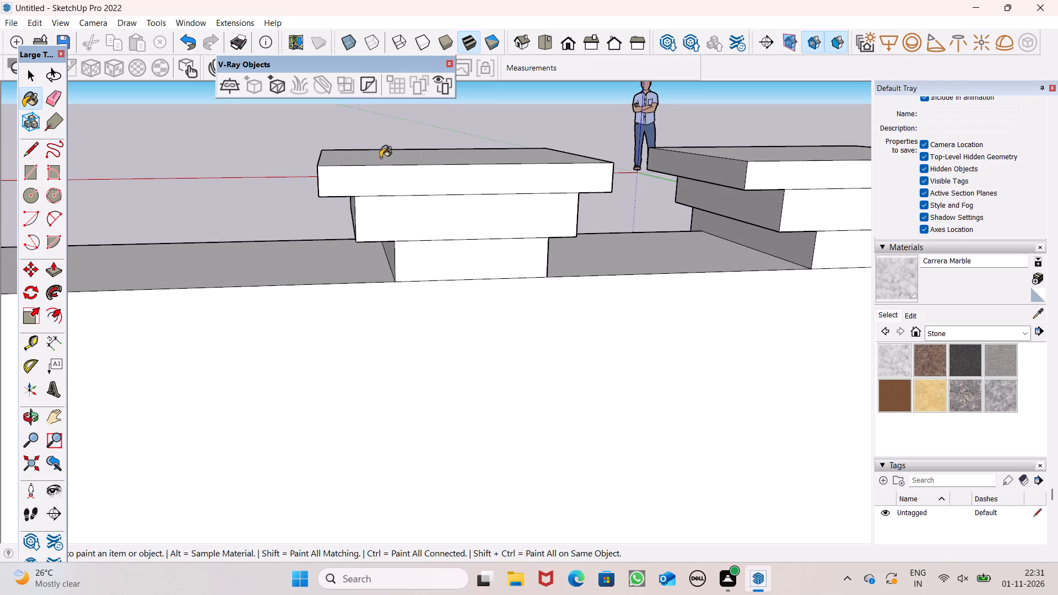
click(395, 198)
click(452, 221)
click(451, 251)
Paint that block's three tier sides facing the large cap, and the undersides between them, with Carrera Marble.
scroll(371, 263, up, 1)
middle_drag(371, 262, 418, 254)
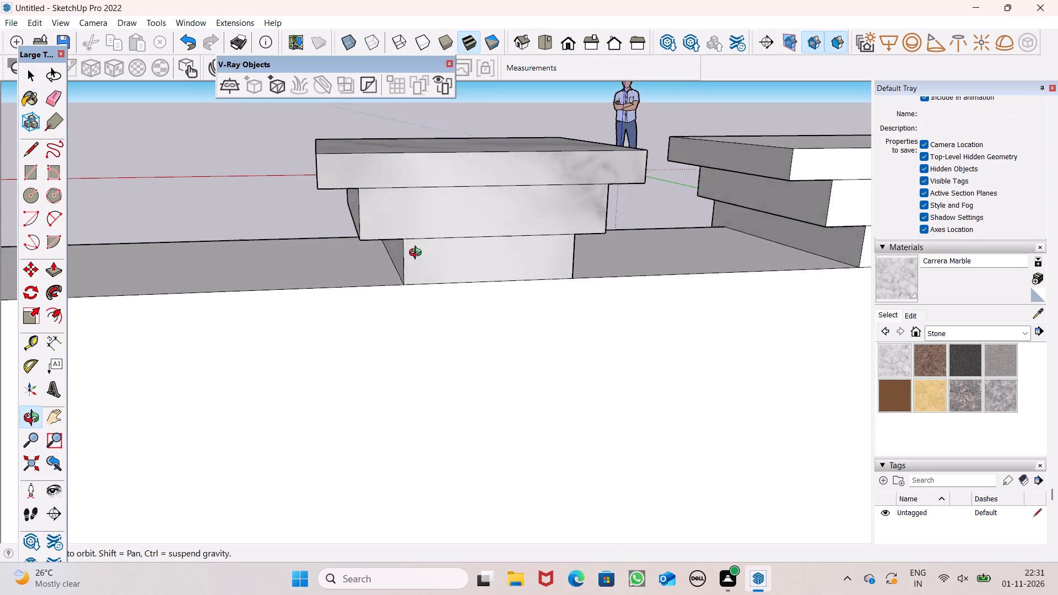
middle_drag(418, 254, 537, 233)
click(411, 143)
click(433, 185)
click(480, 246)
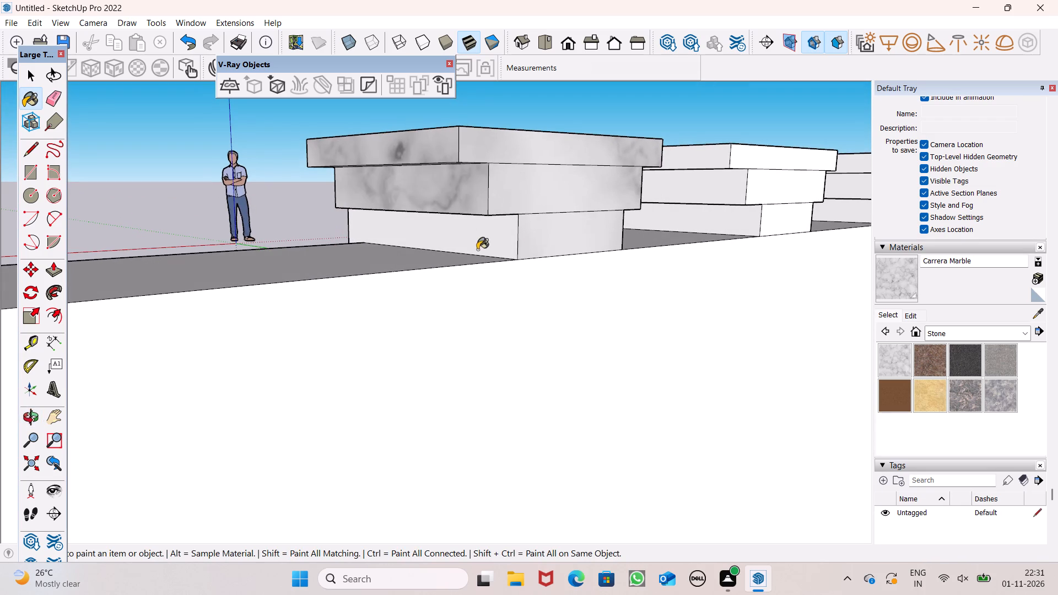
middle_drag(504, 214, 517, 116)
scroll(464, 245, down, 4)
scroll(469, 164, up, 5)
click(459, 117)
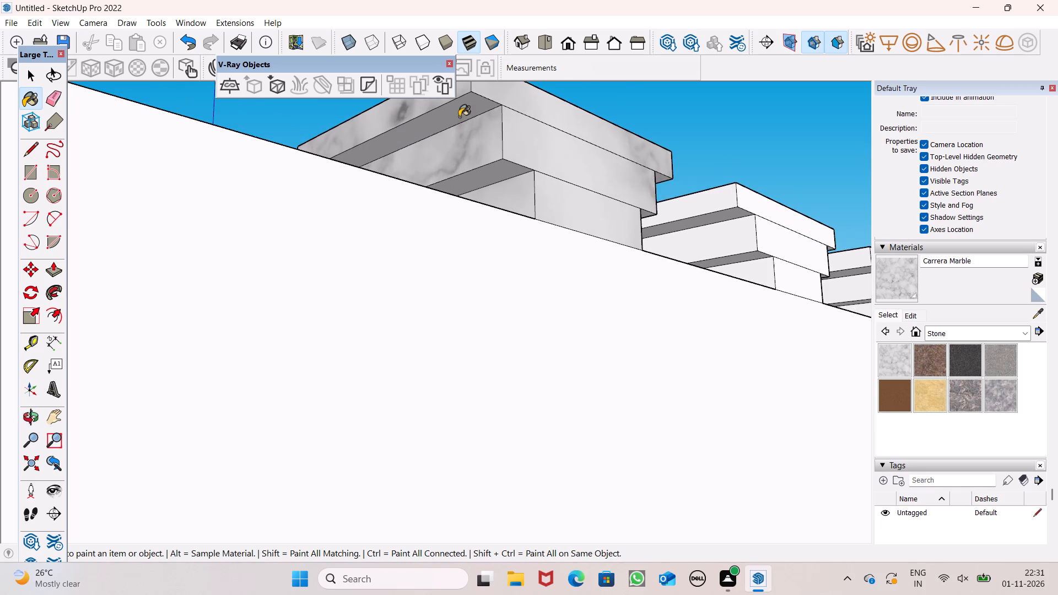
scroll(504, 205, up, 4)
click(491, 153)
Paint the same block's opposite tier sides and undersides, facing the middle block, with Carrera Marble.
middle_drag(678, 258, 356, 218)
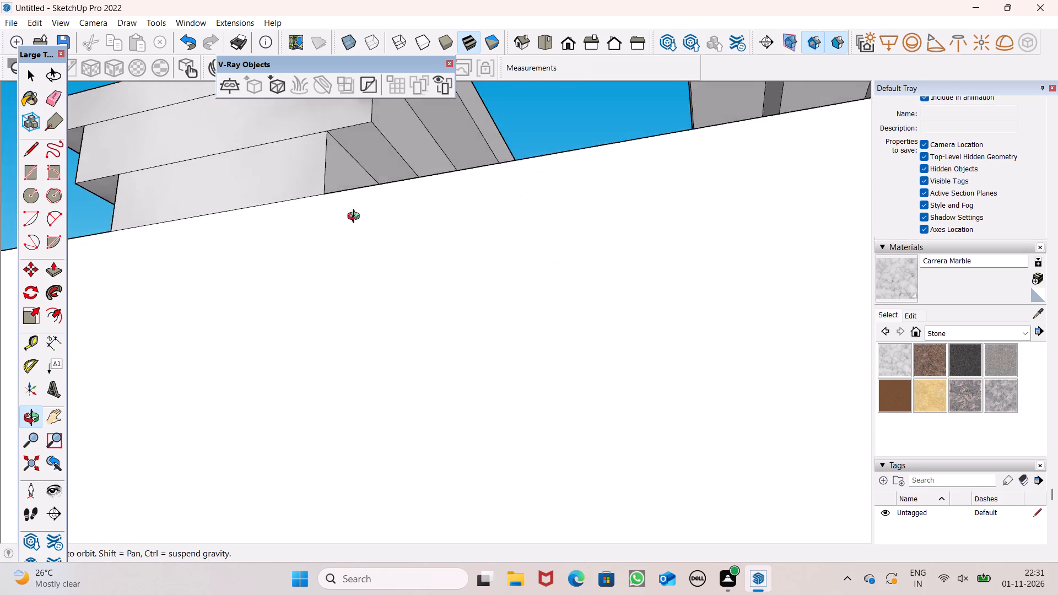
middle_drag(356, 218, 347, 237)
click(332, 187)
click(361, 158)
click(418, 139)
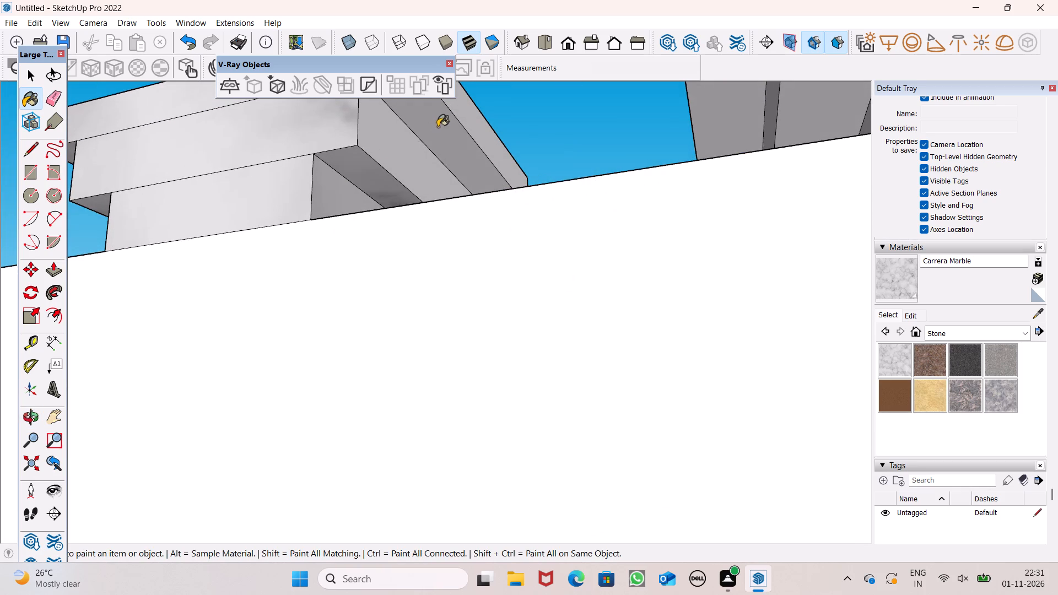
click(438, 126)
click(474, 127)
click(339, 200)
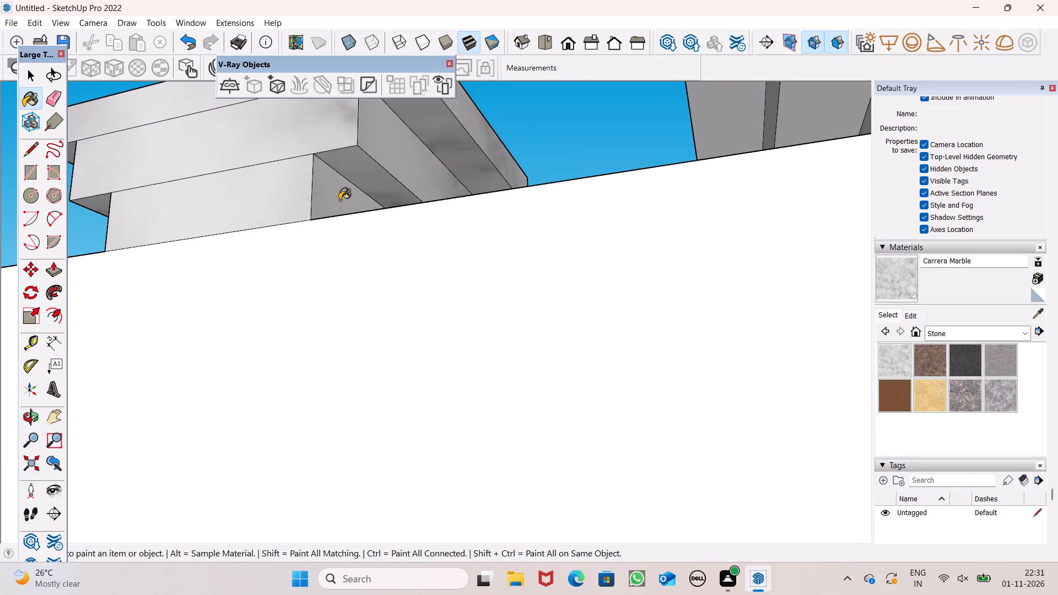
Paint the middle block's three rear tier faces and its tier sides facing the farthest block with Carrera Marble.
scroll(407, 215, up, 1)
middle_drag(407, 217, 530, 297)
scroll(294, 182, down, 5)
middle_drag(515, 219, 609, 231)
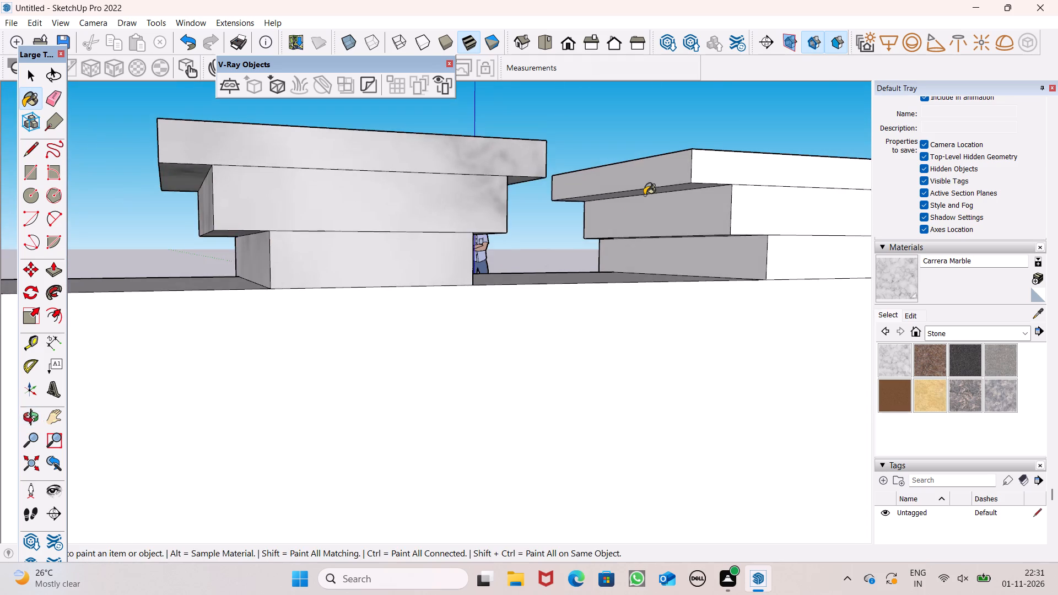
scroll(738, 165, up, 3)
drag(735, 164, 718, 164)
click(630, 165)
click(683, 220)
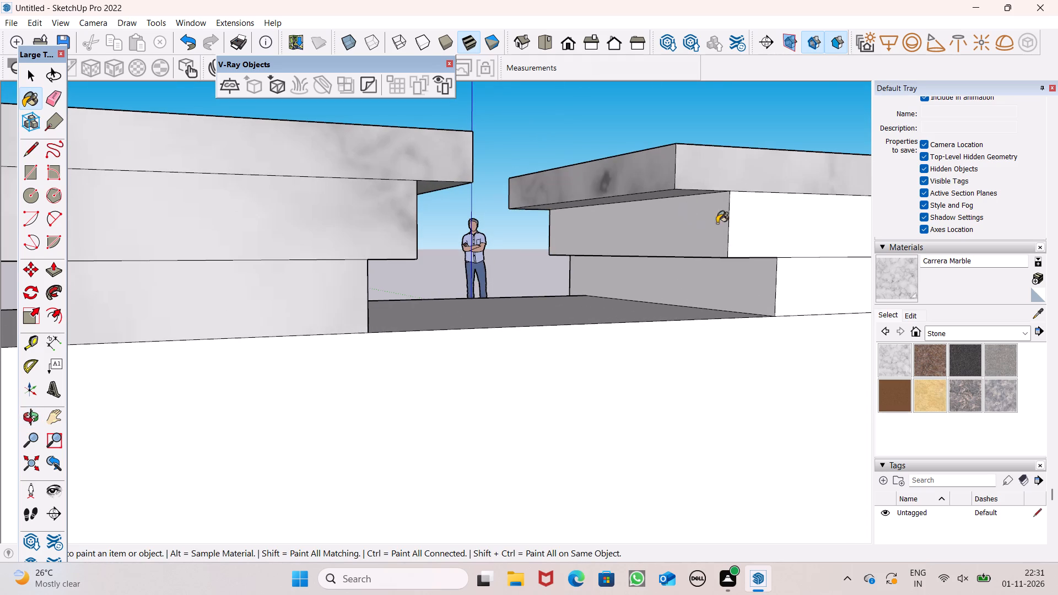
click(738, 221)
middle_drag(729, 255, 741, 214)
click(765, 269)
click(782, 264)
Paint the middle block's upper and middle tier undersides, on the side facing the farthest block, with Carrera Marble.
middle_drag(776, 234, 741, 159)
scroll(775, 232, up, 1)
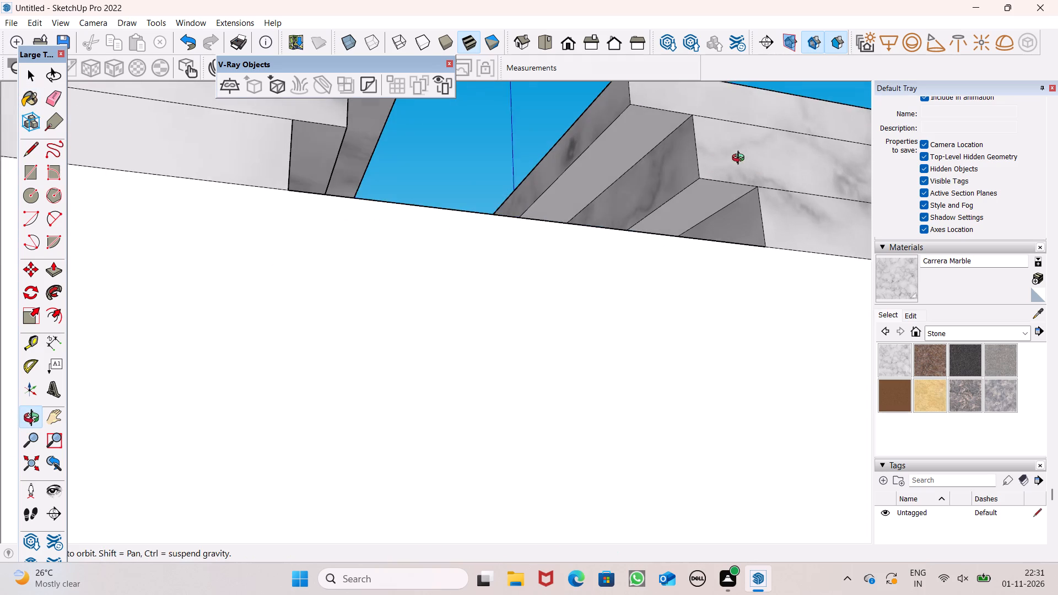
middle_drag(741, 159, 739, 159)
click(622, 133)
click(690, 201)
Paint the middle block's three tier sides facing the marble pillar, and the undersides between them, with Carrera Marble.
scroll(473, 166, down, 5)
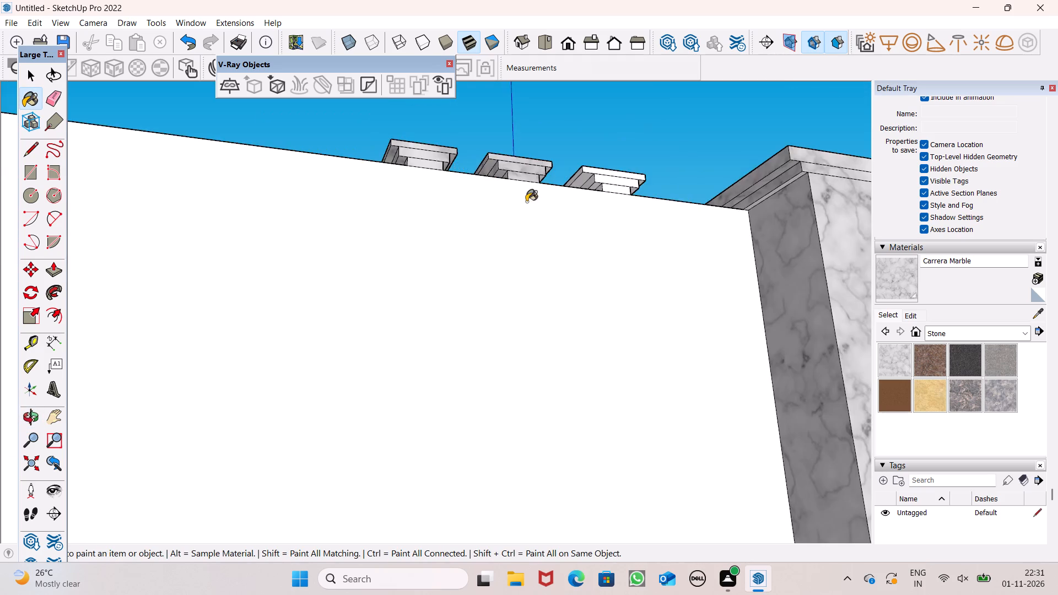
middle_drag(527, 202, 206, 299)
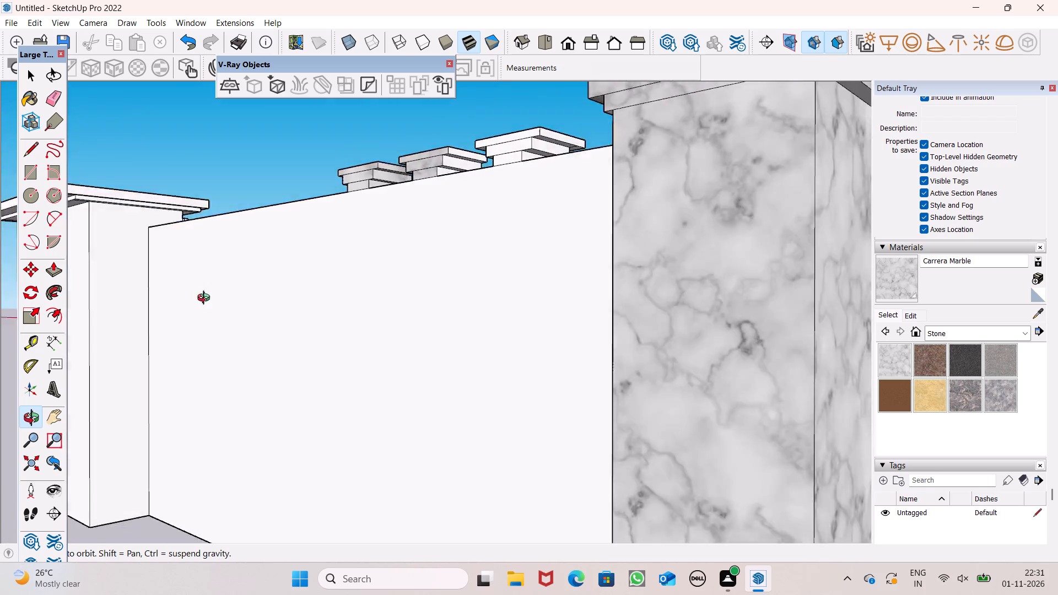
middle_drag(206, 299, 185, 313)
scroll(415, 177, up, 8)
scroll(463, 149, up, 8)
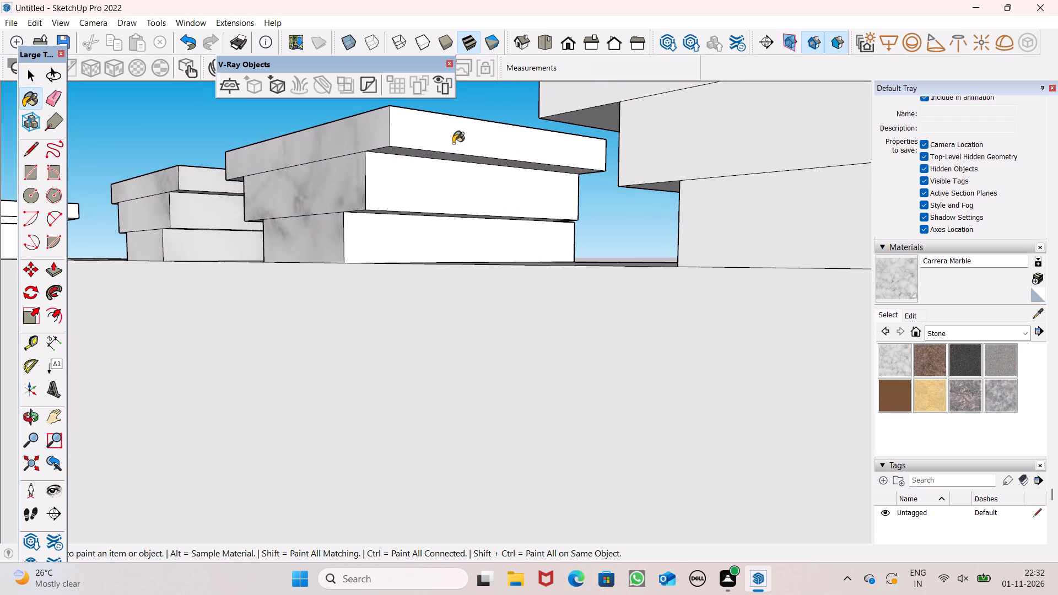
click(453, 143)
click(424, 186)
click(406, 246)
middle_drag(412, 229, 460, 165)
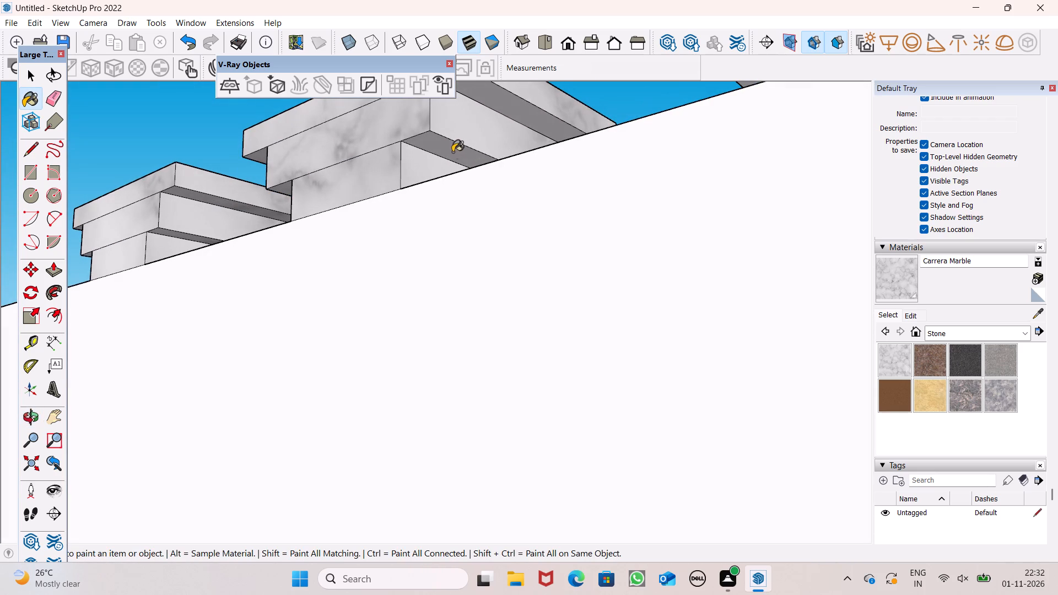
click(446, 145)
scroll(450, 204, down, 4)
scroll(476, 131, up, 6)
click(476, 121)
Paint the top and the three rear tier faces of the block nearest the marble pillar with Carrera Marble.
scroll(484, 203, down, 6)
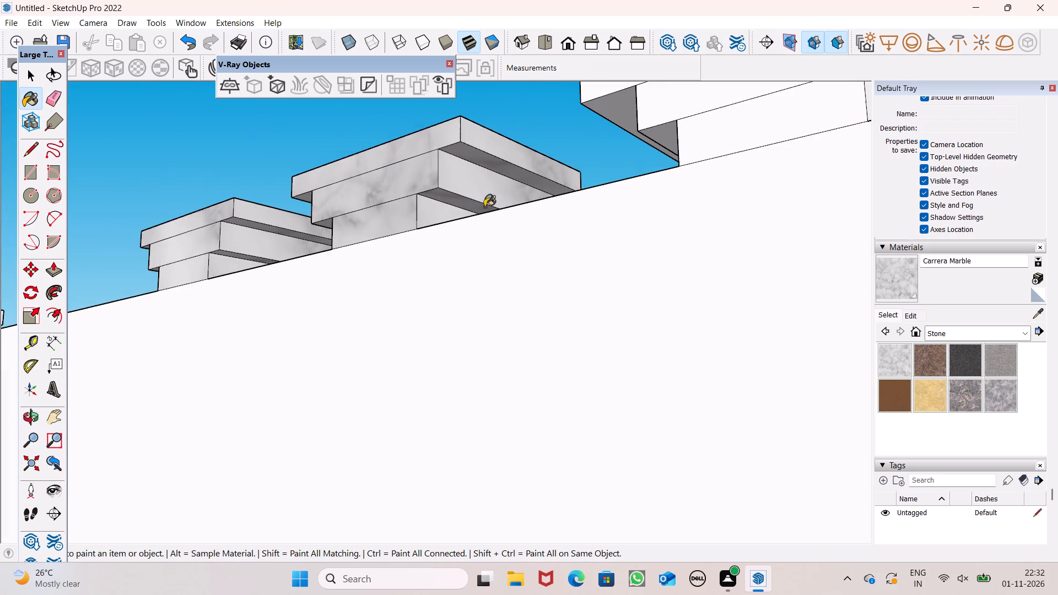
middle_drag(491, 191, 558, 313)
scroll(515, 199, down, 6)
middle_drag(525, 239, 621, 274)
click(730, 248)
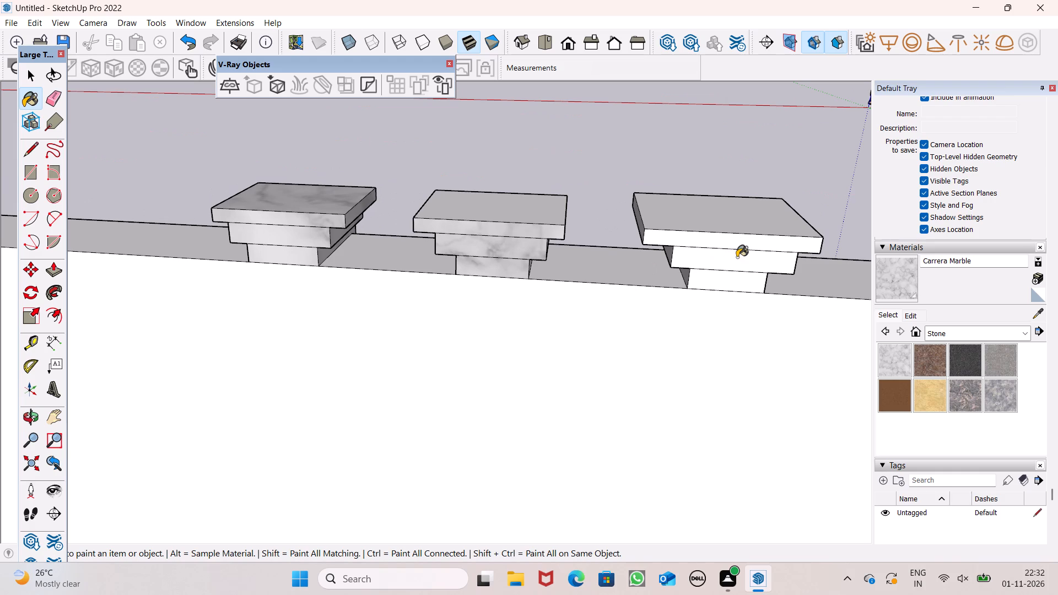
click(737, 257)
drag(733, 276, 730, 283)
click(741, 244)
click(695, 212)
Paint the top face of the middle block with Carrera Marble.
middle_drag(661, 235, 575, 321)
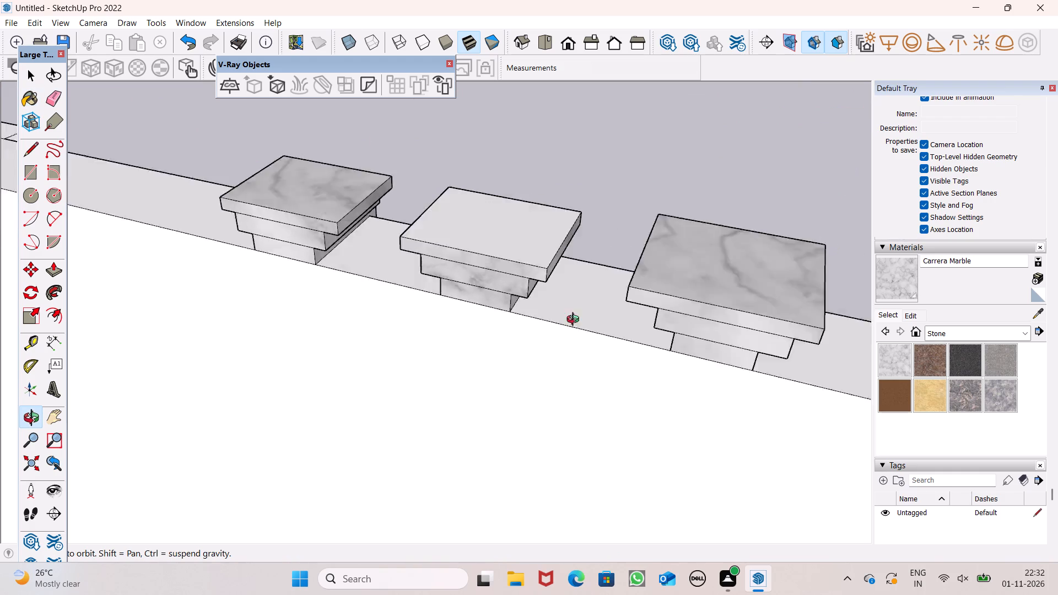
middle_drag(575, 321, 475, 321)
scroll(466, 310, up, 1)
drag(451, 200, 452, 209)
Paint the nearest block's three tier sides facing the marble pillar, and the undersides between them, with Carrera Marble.
middle_drag(608, 345, 385, 197)
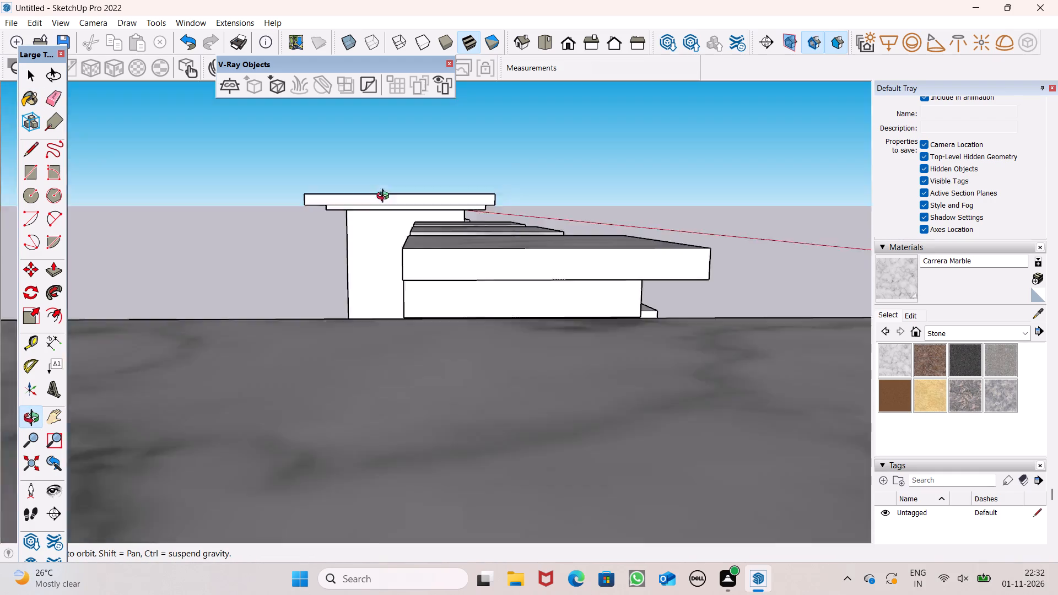
middle_drag(385, 197, 342, 214)
click(371, 332)
click(378, 353)
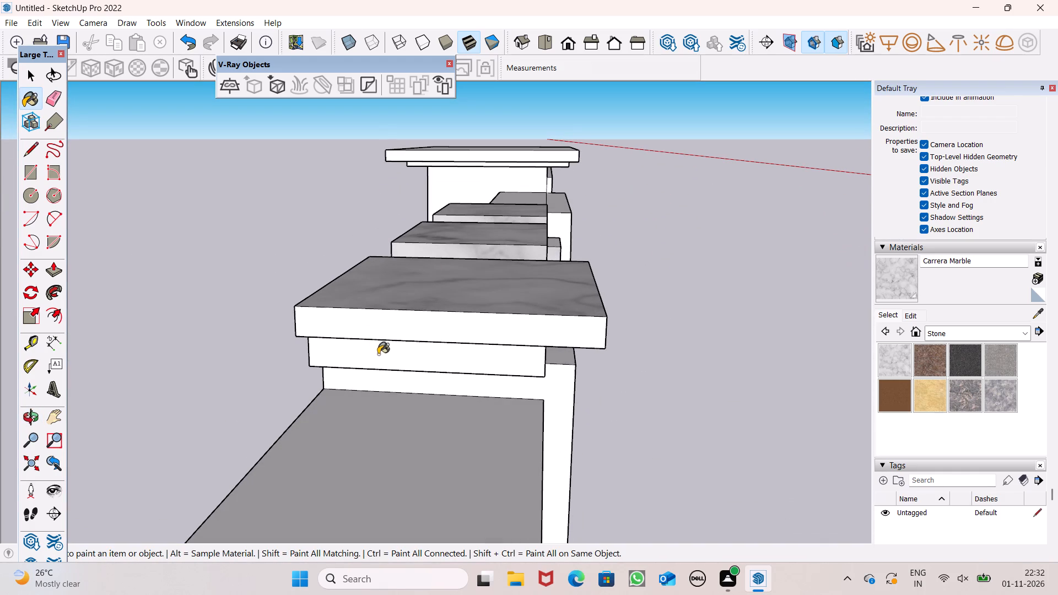
click(391, 385)
middle_drag(429, 357, 612, 318)
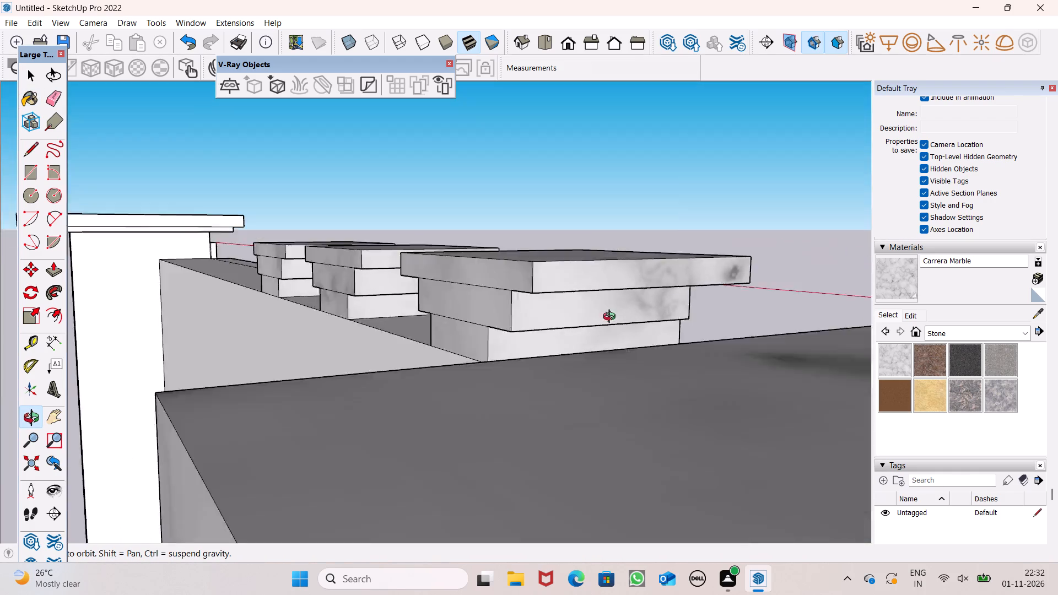
middle_drag(612, 318, 719, 201)
scroll(663, 200, up, 3)
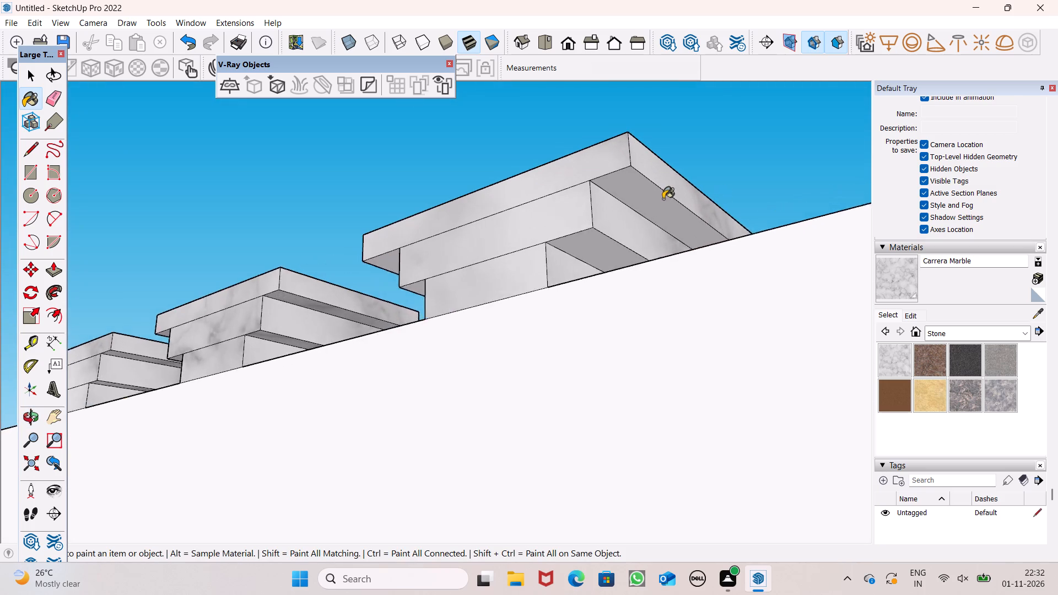
scroll(663, 199, up, 3)
click(646, 195)
click(569, 262)
Paint the same block's upper and middle tier undersides, on the side facing the middle block, with Carrera Marble.
middle_drag(555, 286, 817, 306)
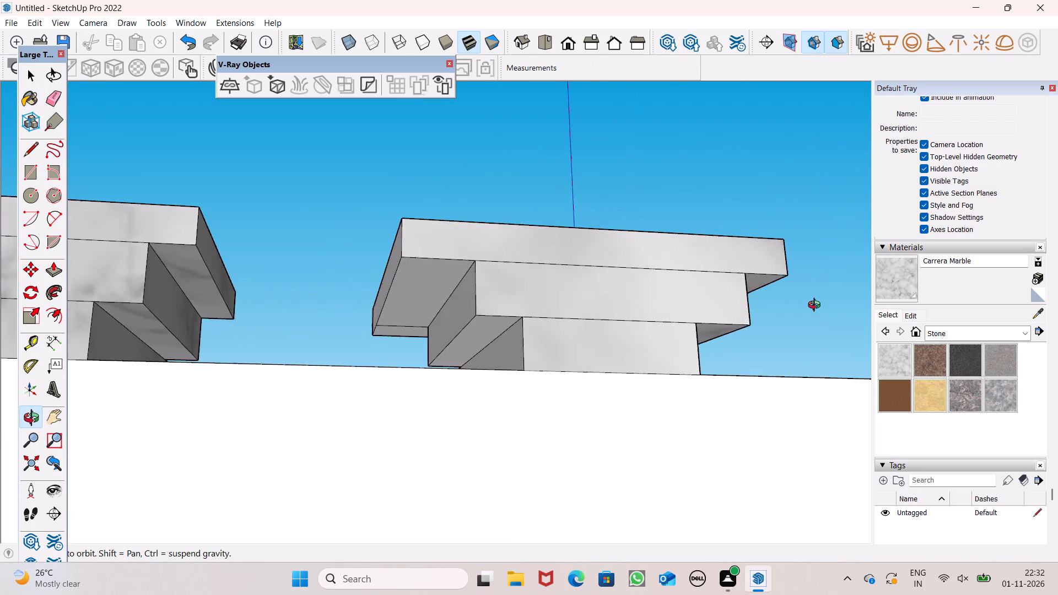
middle_drag(817, 306, 807, 294)
click(419, 289)
click(477, 326)
Paint the front underside and the front tier faces of the block nearest the marble pillar with Carrera Marble.
middle_drag(712, 328, 66, 322)
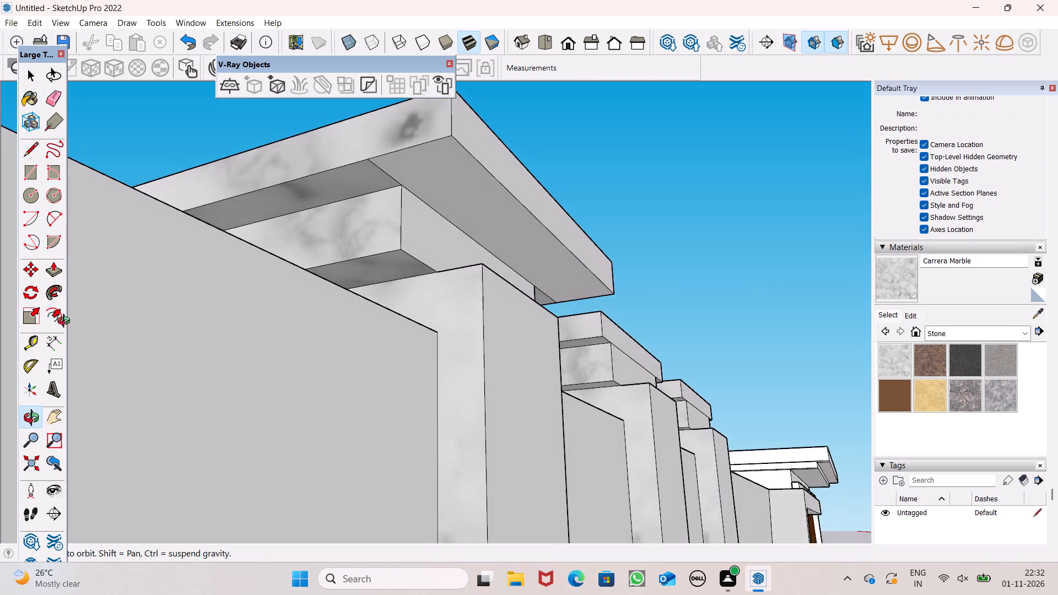
middle_drag(66, 322, 3, 294)
click(396, 187)
scroll(388, 194, down, 2)
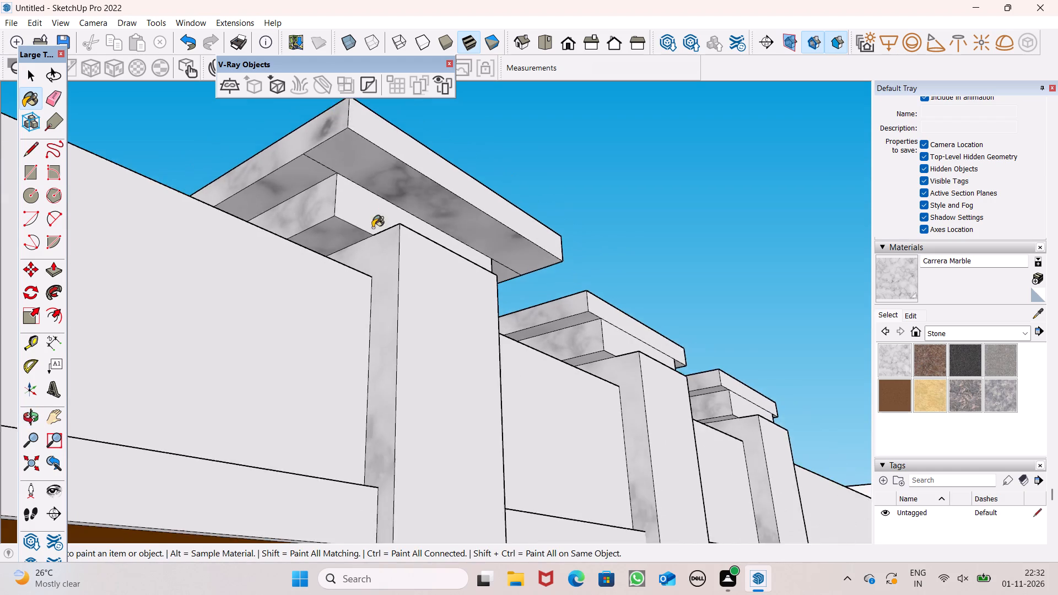
scroll(373, 228, down, 4)
middle_drag(553, 269, 314, 199)
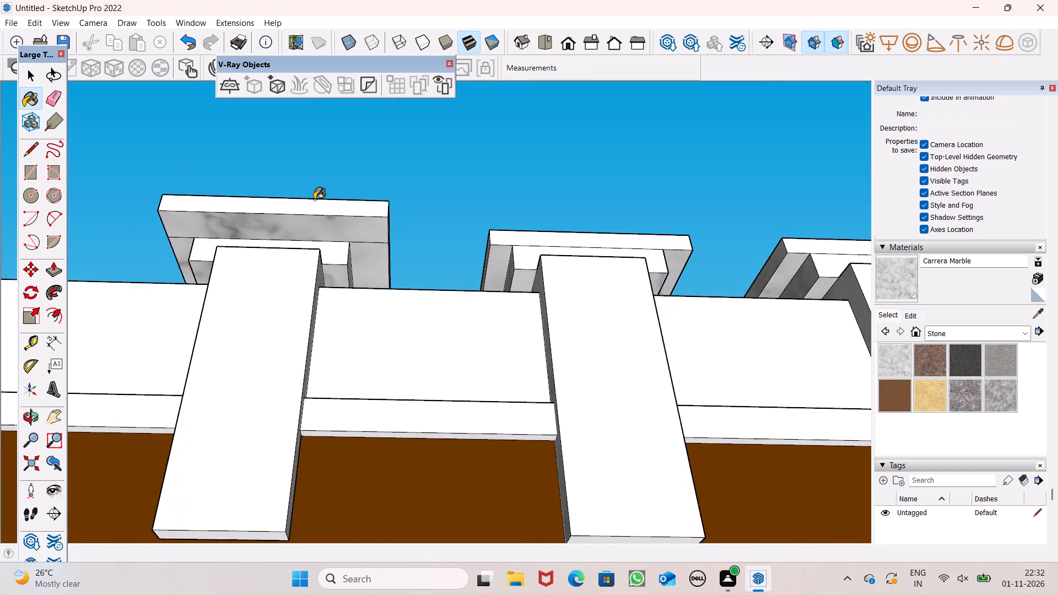
scroll(376, 274, up, 5)
click(351, 248)
click(309, 237)
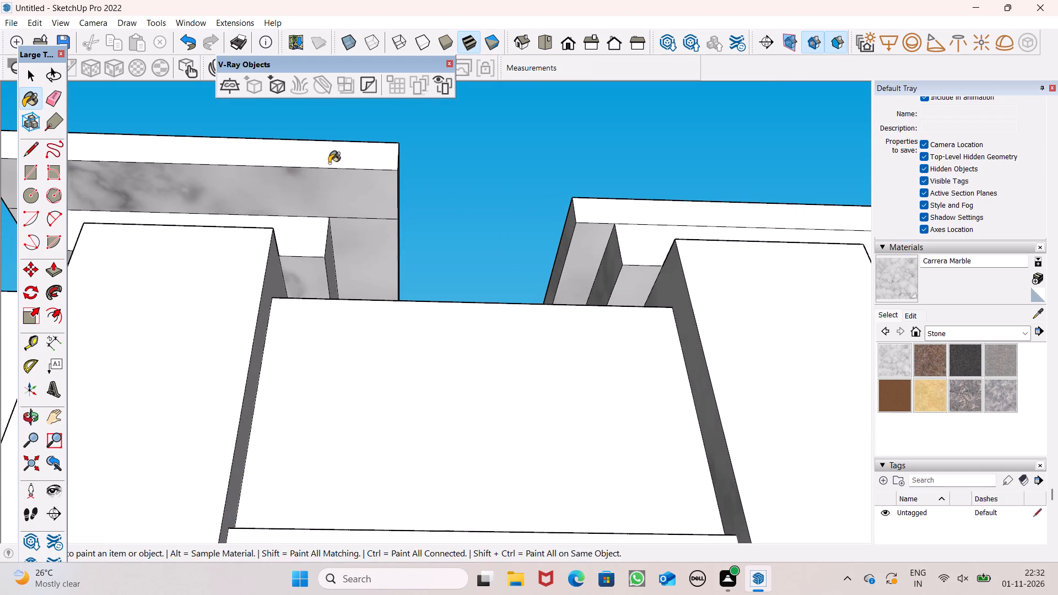
click(328, 158)
Paint the middle block's front upper and middle tier faces and the underside below them with Carrera Marble.
scroll(467, 231, up, 1)
middle_drag(467, 231, 496, 284)
click(750, 244)
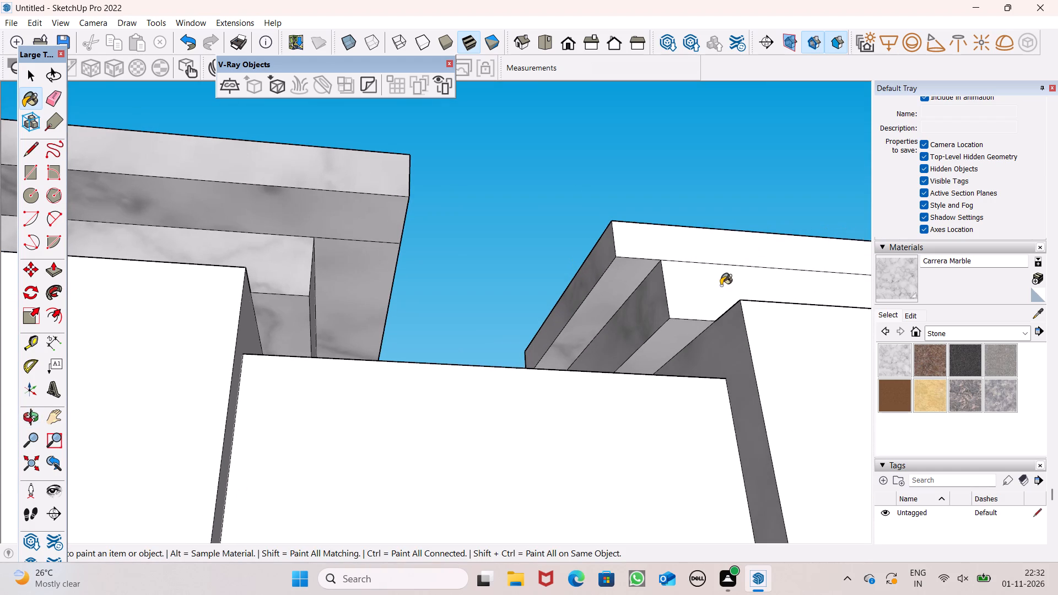
click(721, 285)
click(680, 328)
Paint the front strip under the block nearest the marble pillar, and its side facing the middle strip, with Carrera Marble.
scroll(591, 210, down, 8)
middle_drag(614, 259, 489, 335)
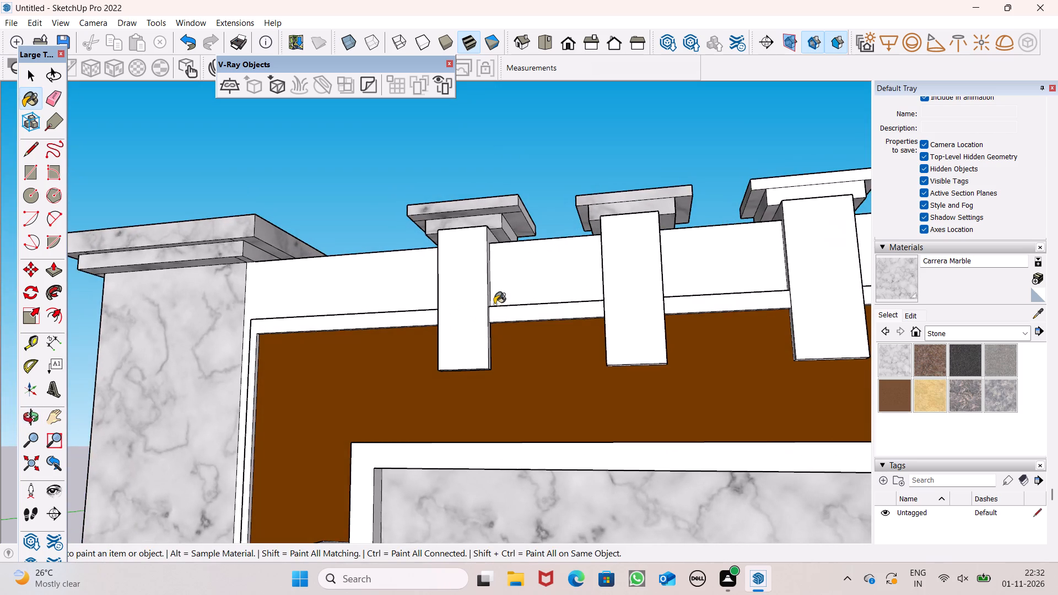
click(468, 291)
scroll(494, 325, up, 1)
middle_drag(494, 325, 350, 379)
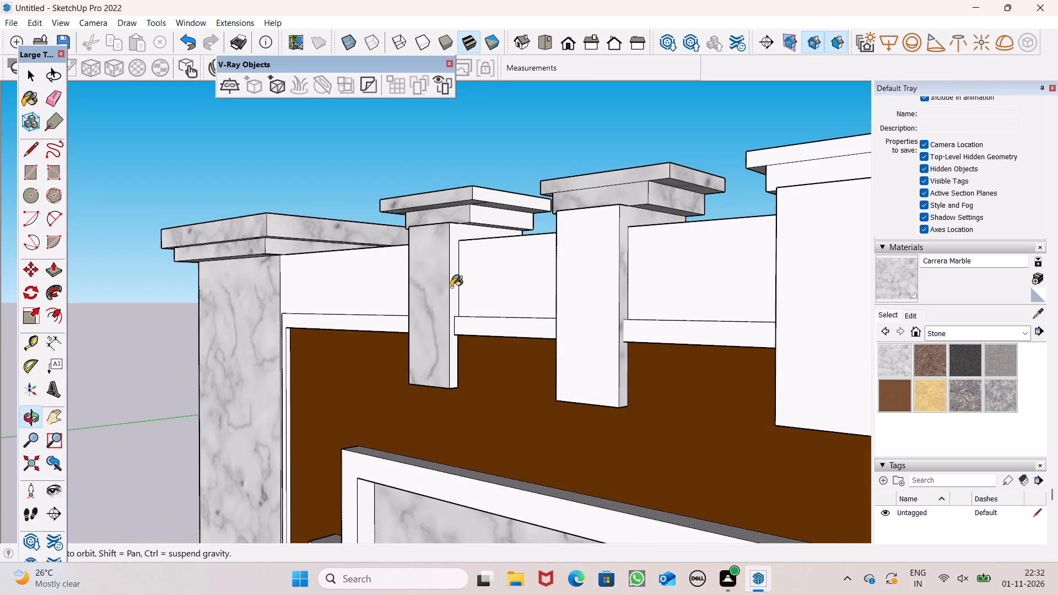
click(451, 286)
Paint the front of the middle block's strip and its side facing the farthest strip with Carrera Marble.
middle_drag(433, 309, 910, 372)
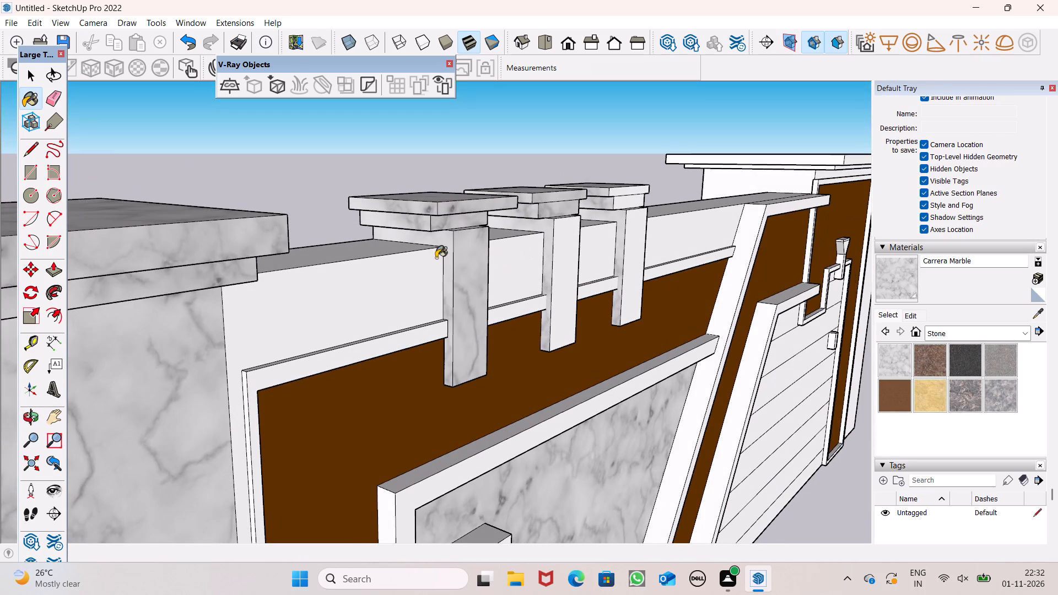
click(566, 242)
scroll(573, 251, up, 8)
middle_drag(586, 312, 479, 324)
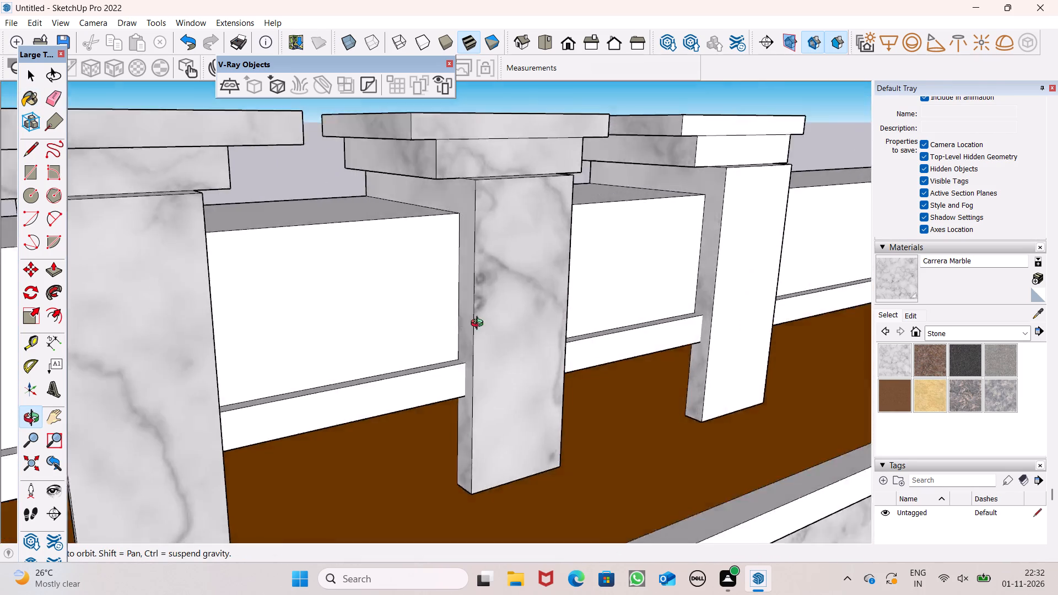
middle_drag(479, 324, 203, 342)
scroll(203, 342, up, 1)
drag(441, 329, 441, 324)
Paint the front of the farthest block's strip and its side facing the large cap with Carrera Marble.
scroll(442, 210, down, 4)
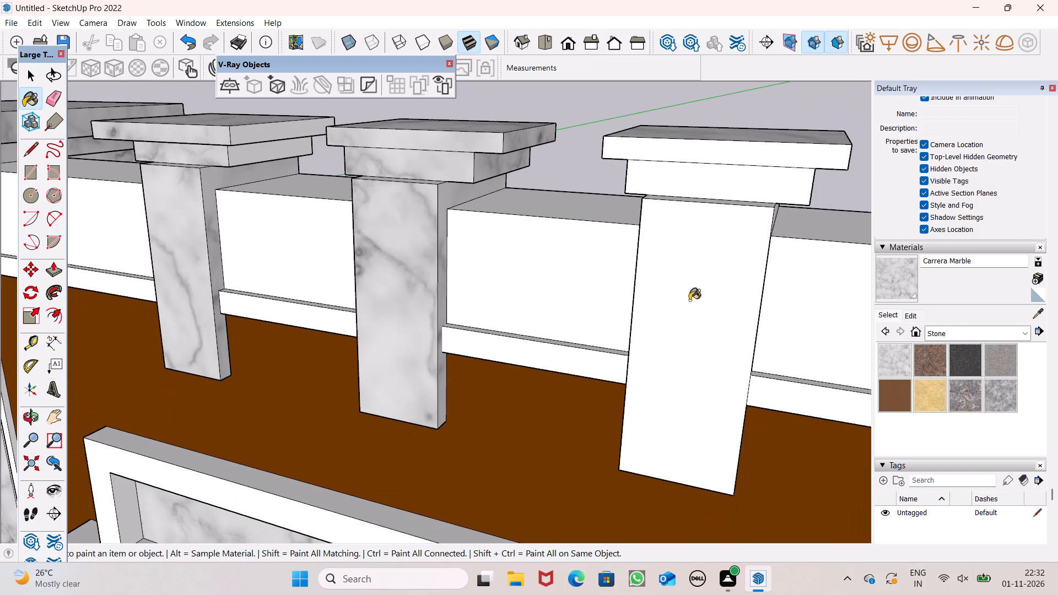
click(689, 300)
middle_drag(777, 306, 528, 315)
click(511, 284)
Paint the front upper and middle tier faces of the block farthest from the marble pillar with Carrera Marble.
middle_drag(411, 291, 1057, 350)
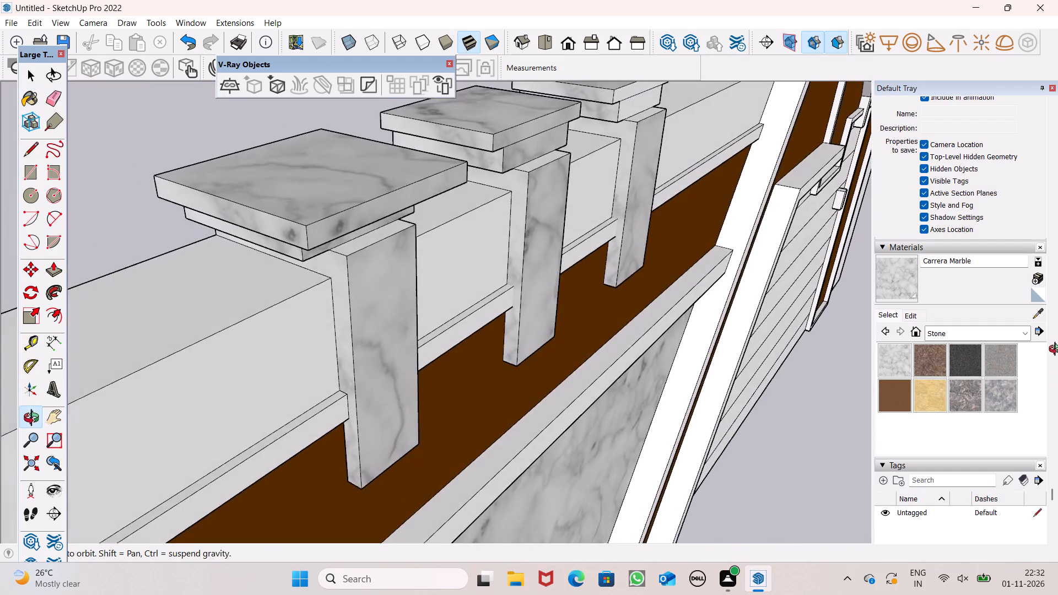
middle_drag(1057, 350, 958, 304)
scroll(553, 266, down, 4)
middle_drag(806, 240, 641, 216)
scroll(678, 169, up, 5)
click(675, 167)
click(657, 188)
Paint the top, front lip and flared front face of the funnel-shaped piece above the slatted panel with Carrera Marble.
scroll(511, 167, down, 7)
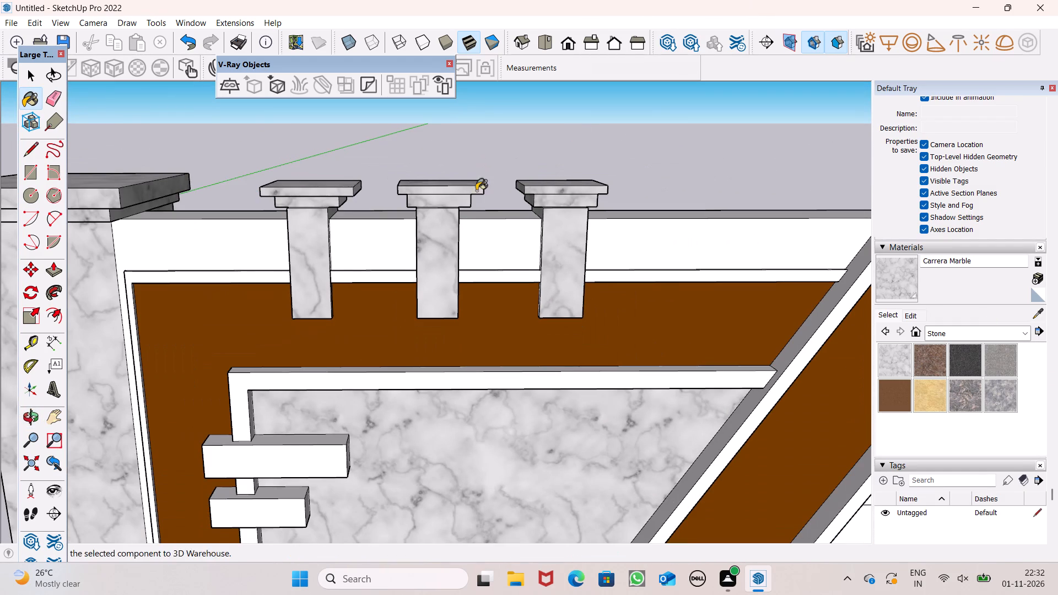
scroll(476, 191, down, 11)
scroll(394, 196, down, 4)
middle_drag(442, 256, 416, 367)
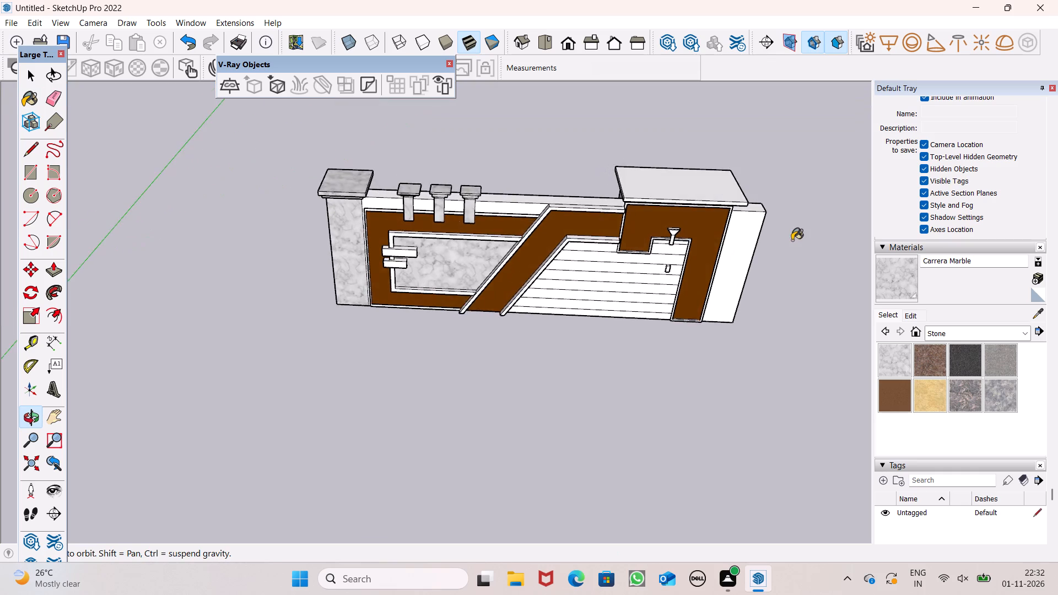
scroll(792, 240, up, 7)
scroll(608, 247, up, 15)
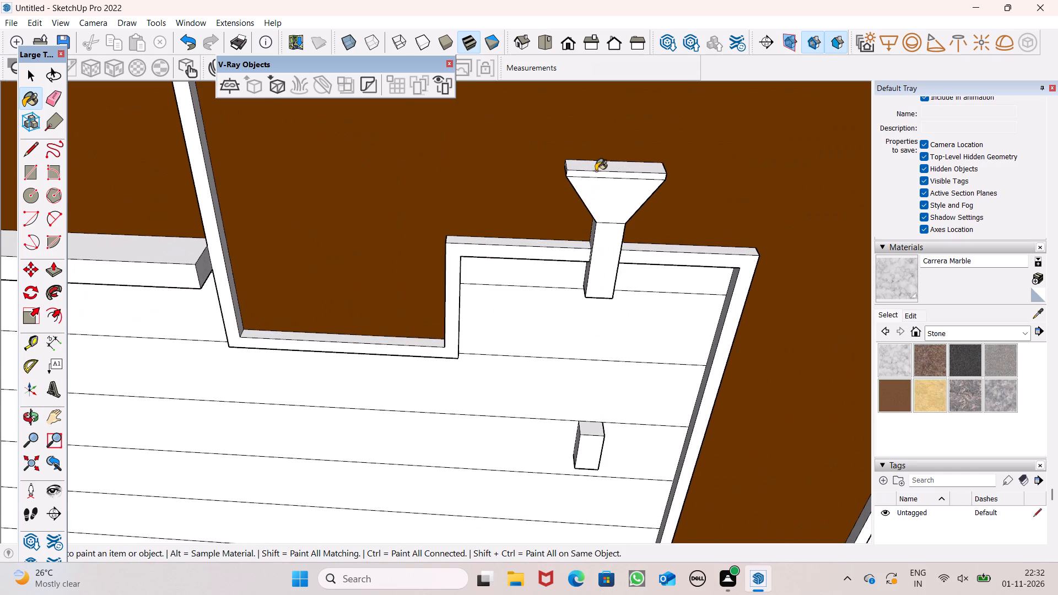
click(595, 170)
click(590, 184)
scroll(636, 178, up, 7)
click(598, 160)
click(597, 178)
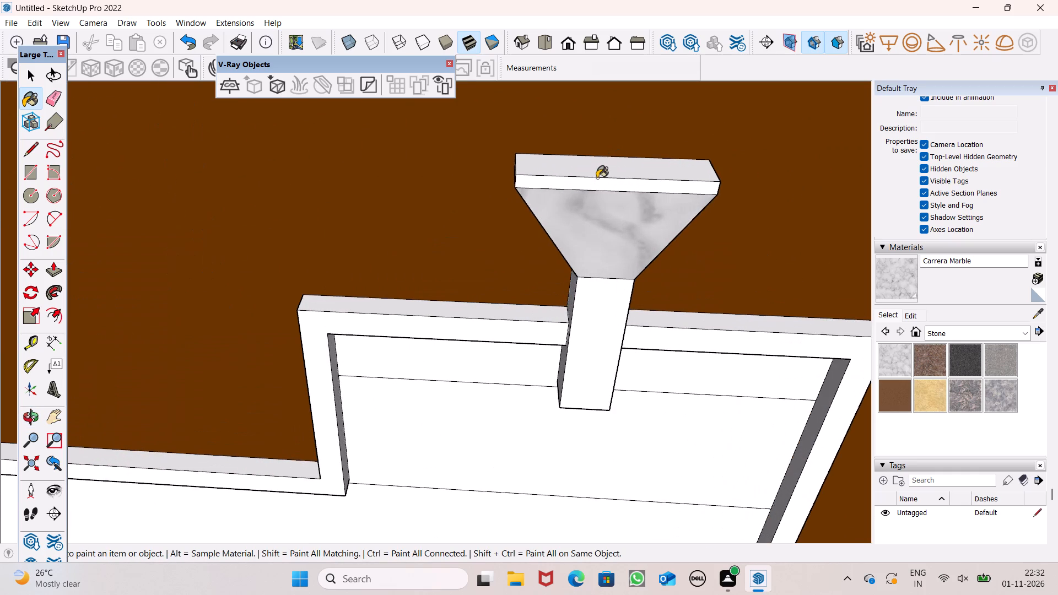
scroll(596, 256, up, 1)
middle_drag(596, 255, 639, 208)
click(563, 152)
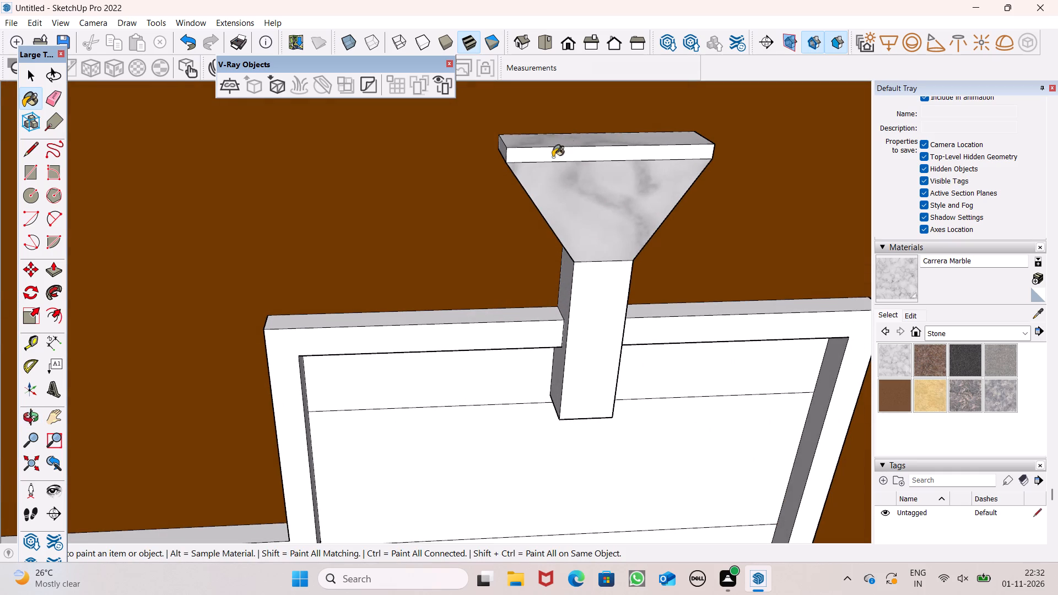
Paint the funnel piece's stem front and its lip, flare and stem sides facing the marble pillar with Carrera Marble.
middle_drag(562, 190, 674, 149)
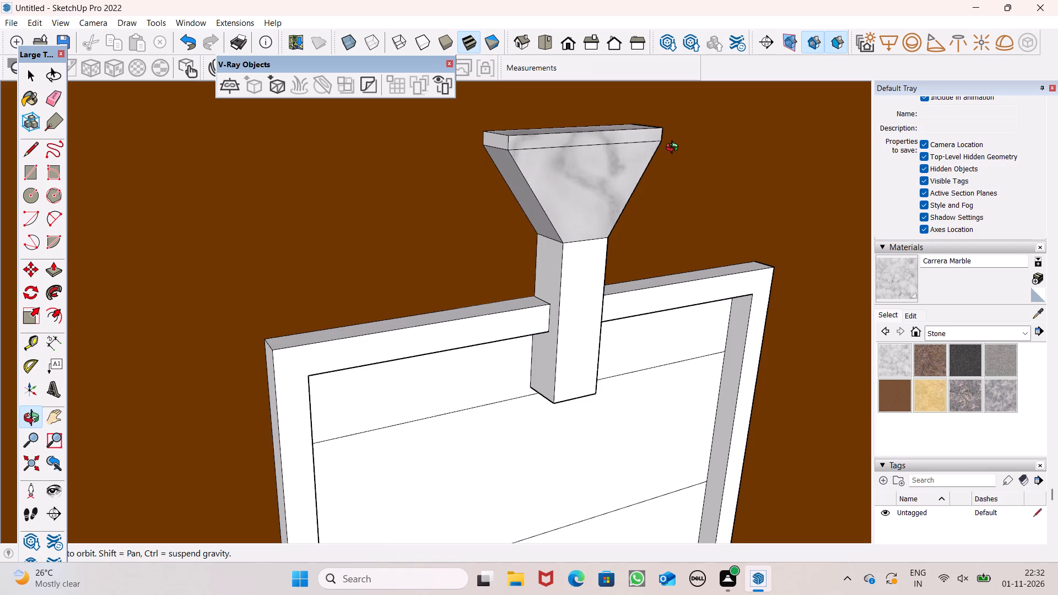
middle_drag(674, 149, 701, 122)
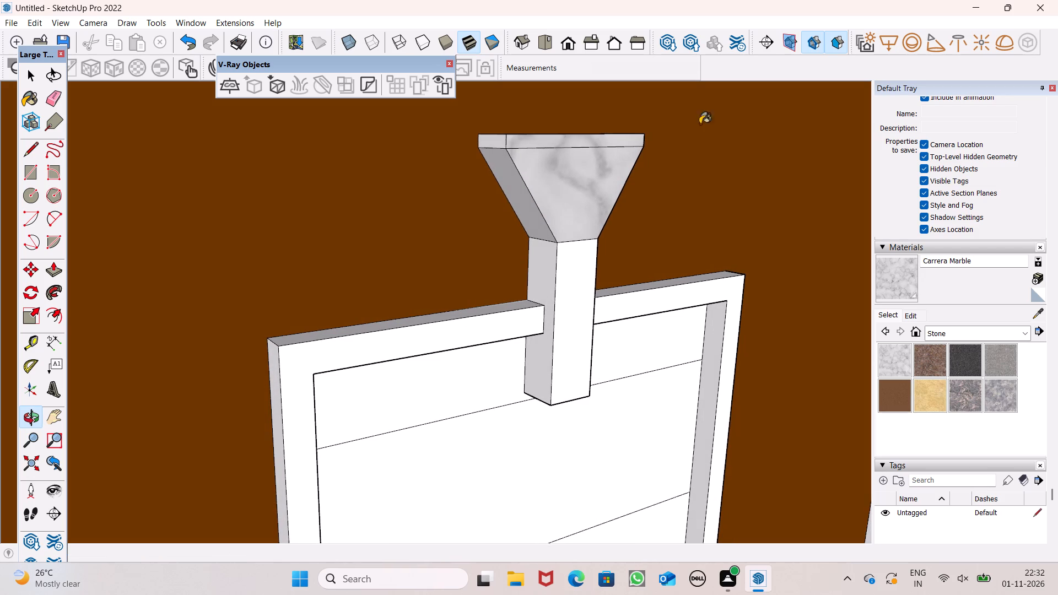
click(532, 219)
click(561, 263)
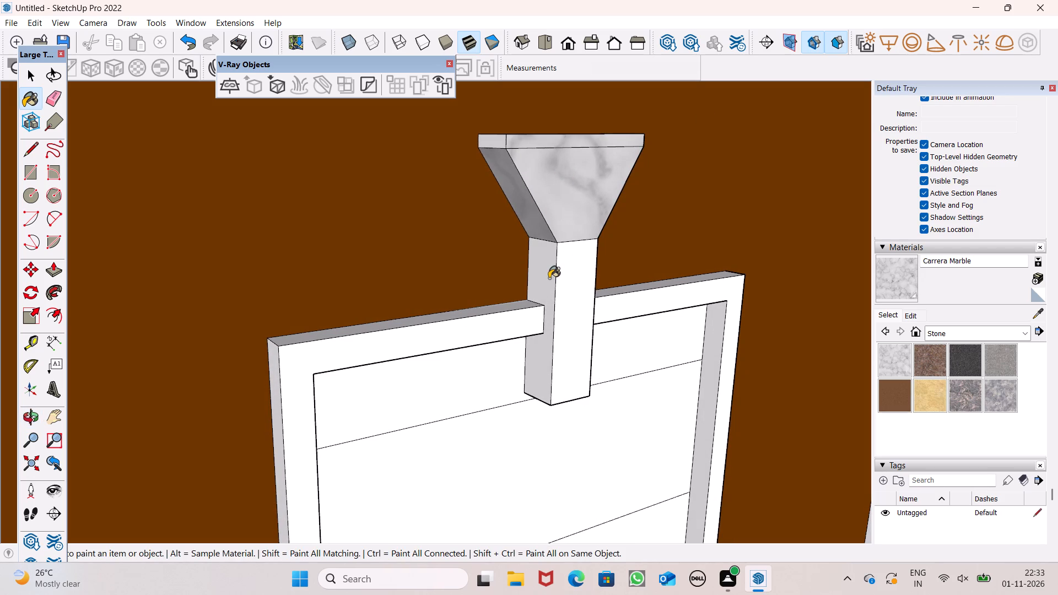
click(549, 278)
click(498, 140)
middle_drag(578, 154, 486, 205)
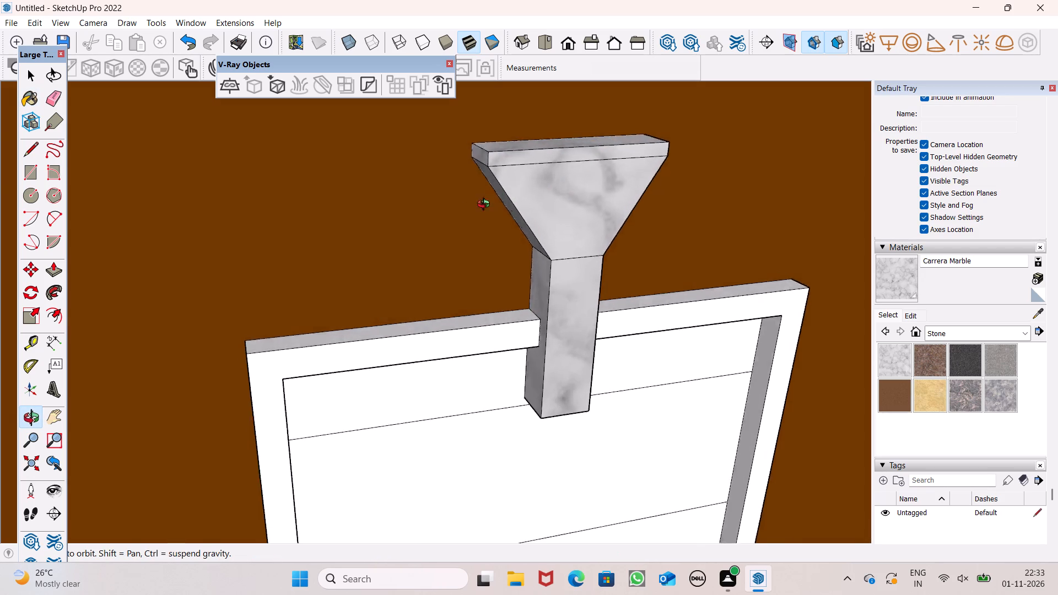
Paint the funnel piece's lip, flare and stem sides facing away from the marble pillar with Carrera Marble.
middle_drag(486, 205, 402, 239)
scroll(403, 237, up, 1)
scroll(683, 152, down, 3)
middle_drag(664, 278, 397, 183)
scroll(397, 183, up, 1)
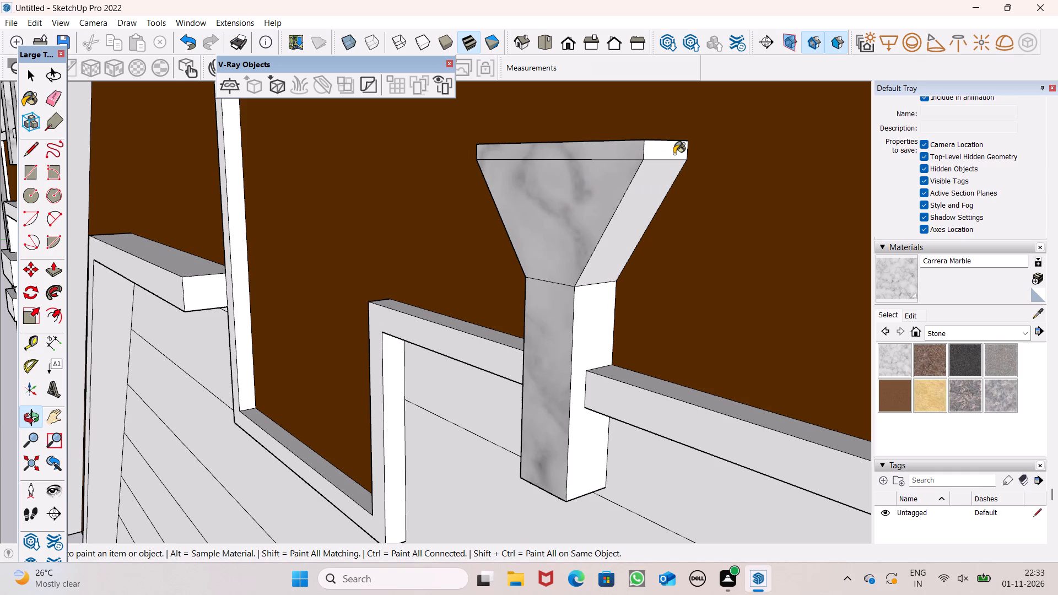
click(668, 145)
click(646, 187)
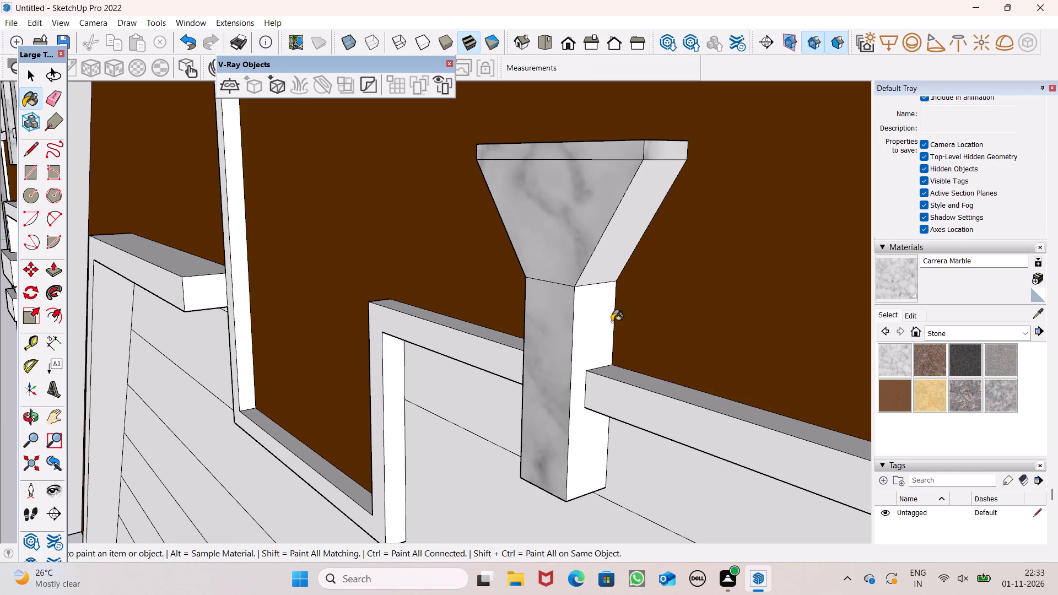
click(602, 326)
scroll(628, 172, down, 6)
middle_drag(649, 234, 583, 356)
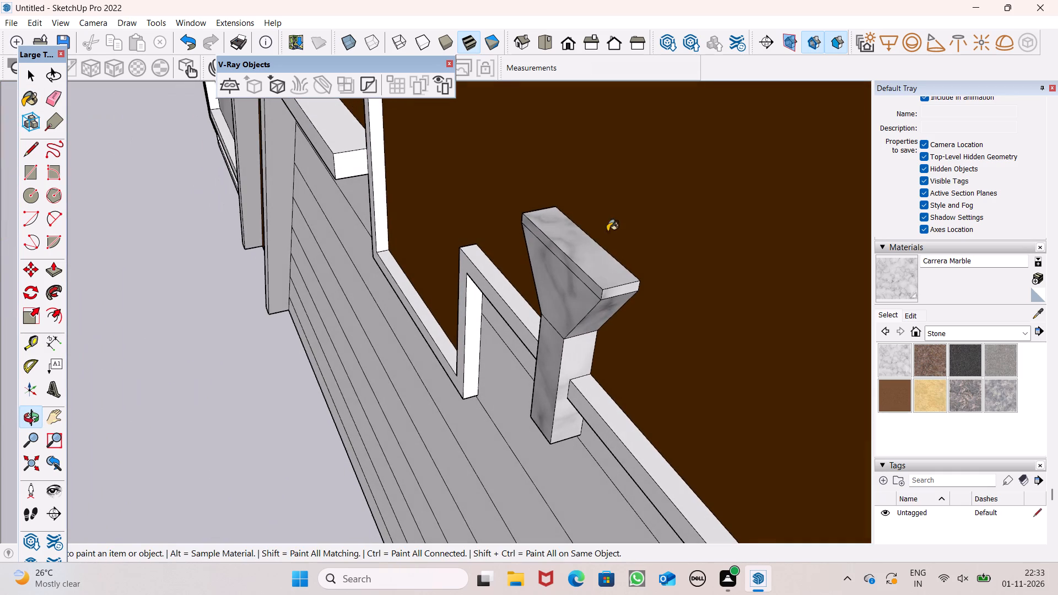
click(601, 266)
Paint the underside of the funnel piece's stem with Carrera Marble.
scroll(598, 256, down, 2)
middle_drag(604, 288, 662, 216)
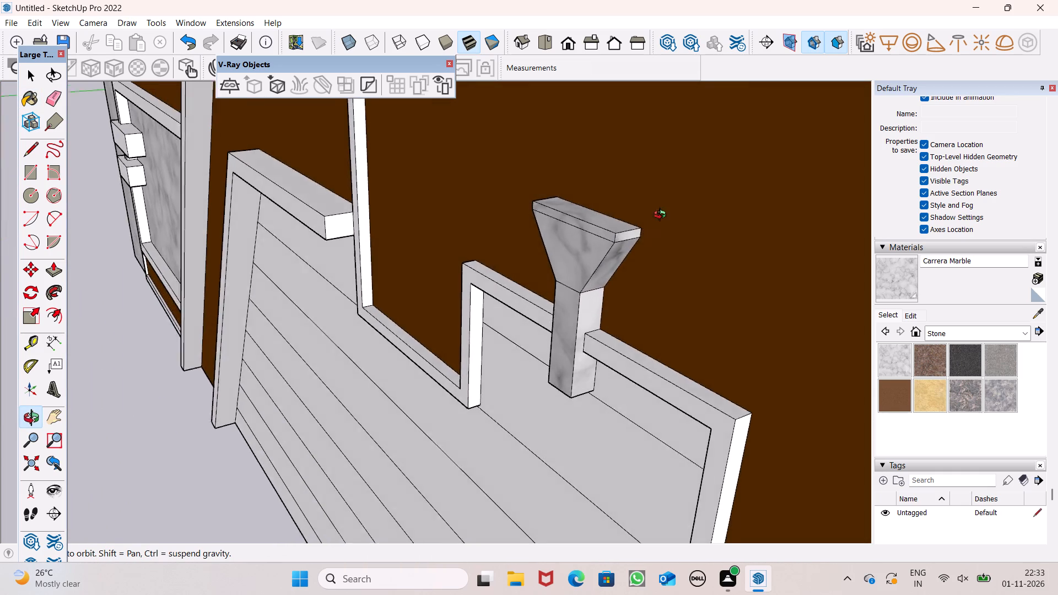
middle_drag(662, 216, 736, 30)
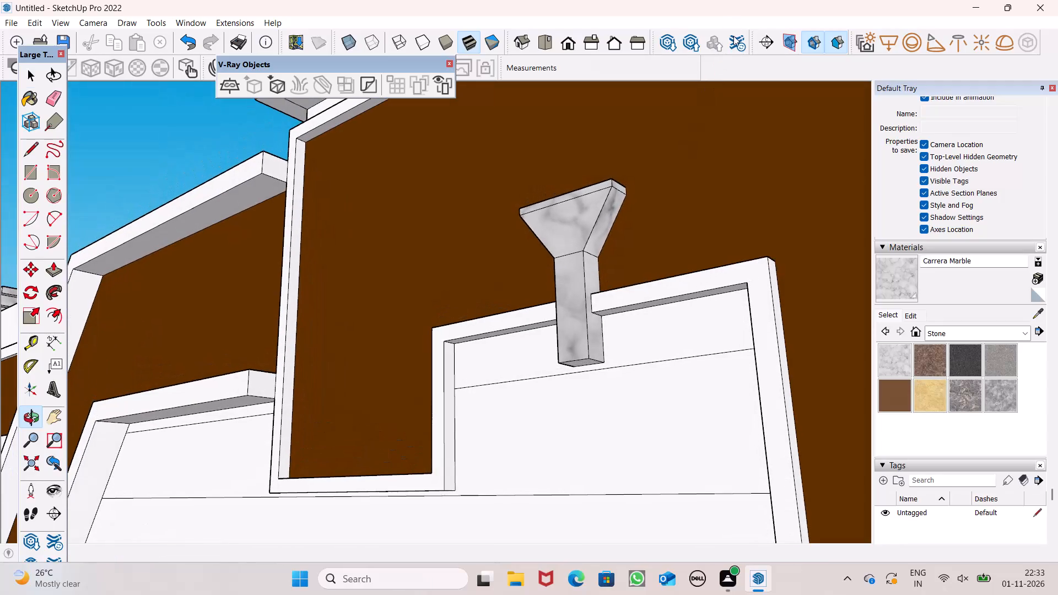
middle_drag(656, 328, 643, 98)
scroll(577, 249, up, 6)
click(565, 205)
scroll(600, 78, down, 3)
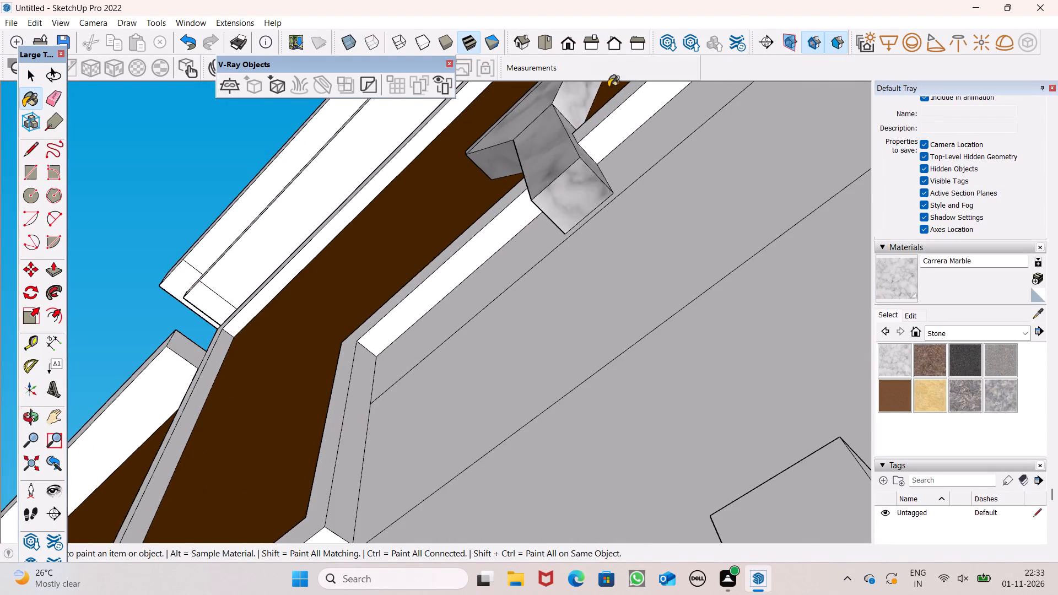
Paint the top, front and side facing the end slab of the small block on the slatted panel with Carrera Marble.
scroll(608, 87, down, 3)
middle_drag(638, 195, 536, 369)
scroll(576, 154, down, 6)
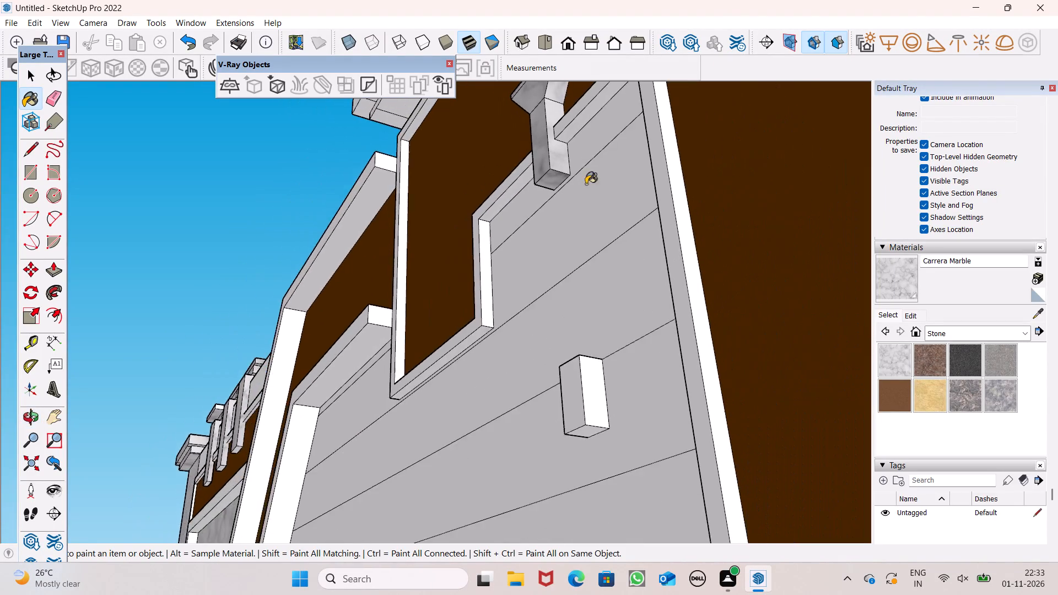
middle_drag(602, 210, 640, 383)
scroll(633, 161, down, 7)
scroll(593, 381, up, 8)
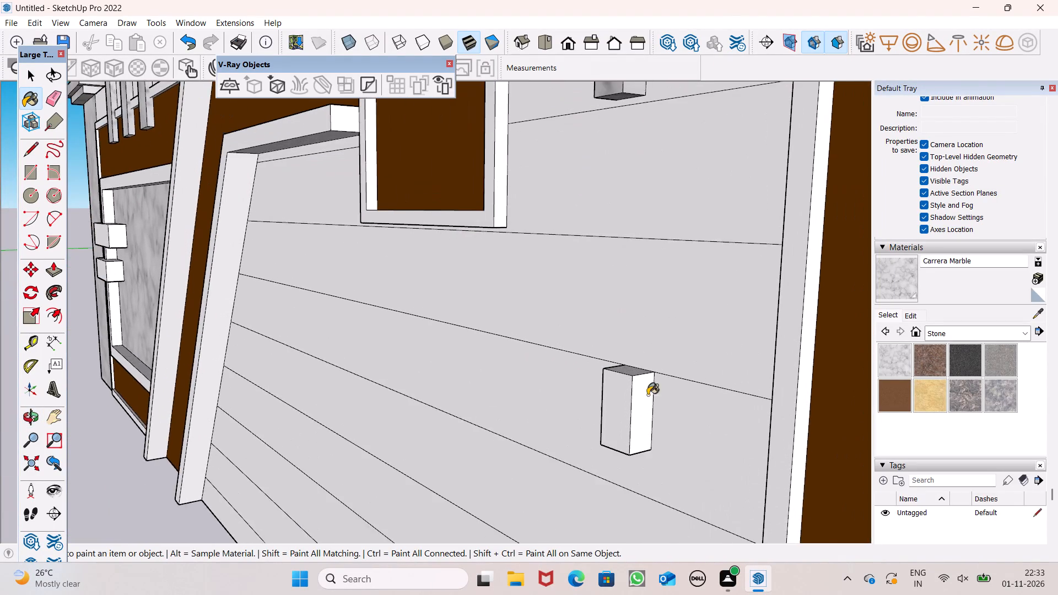
scroll(646, 395, up, 5)
click(602, 353)
click(603, 387)
click(640, 402)
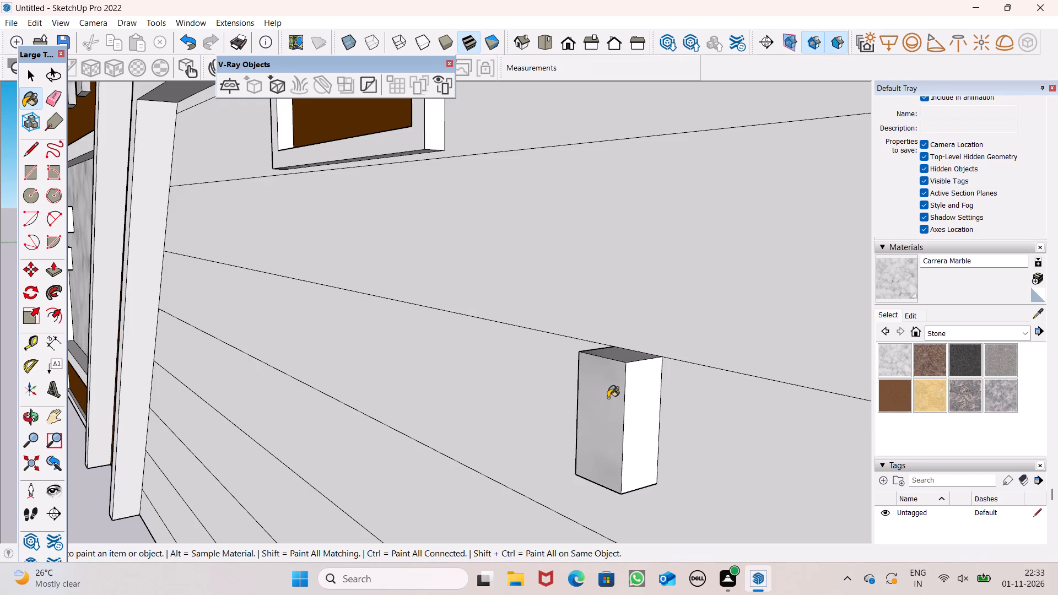
Paint the small block's side facing the marble pillar and its underside with Carrera Marble.
middle_drag(612, 403, 1057, 342)
scroll(302, 409, up, 1)
middle_drag(308, 409, 568, 412)
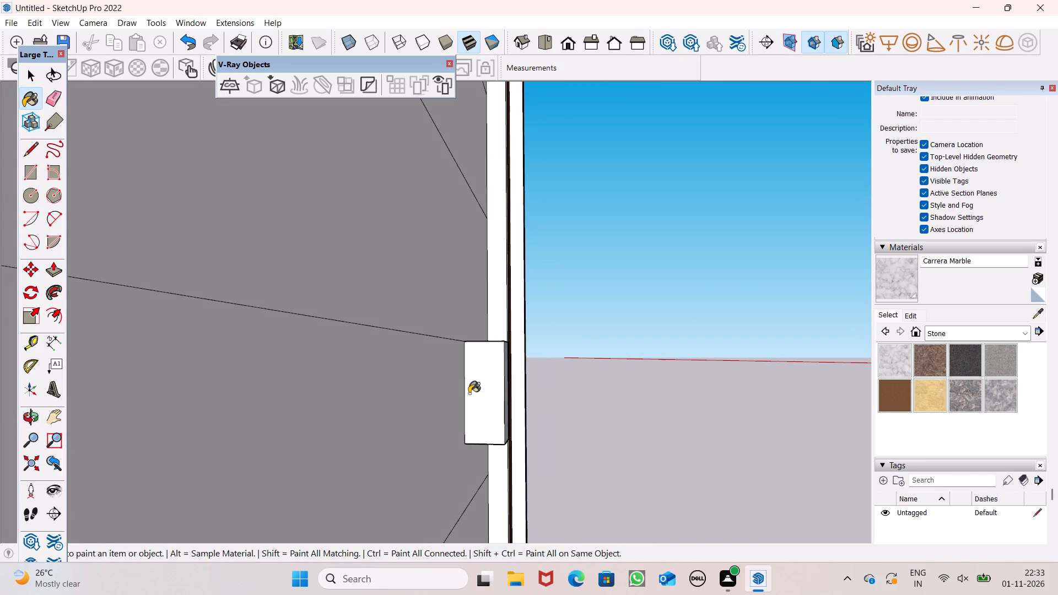
click(499, 389)
middle_drag(541, 396, 352, 535)
scroll(359, 537, up, 1)
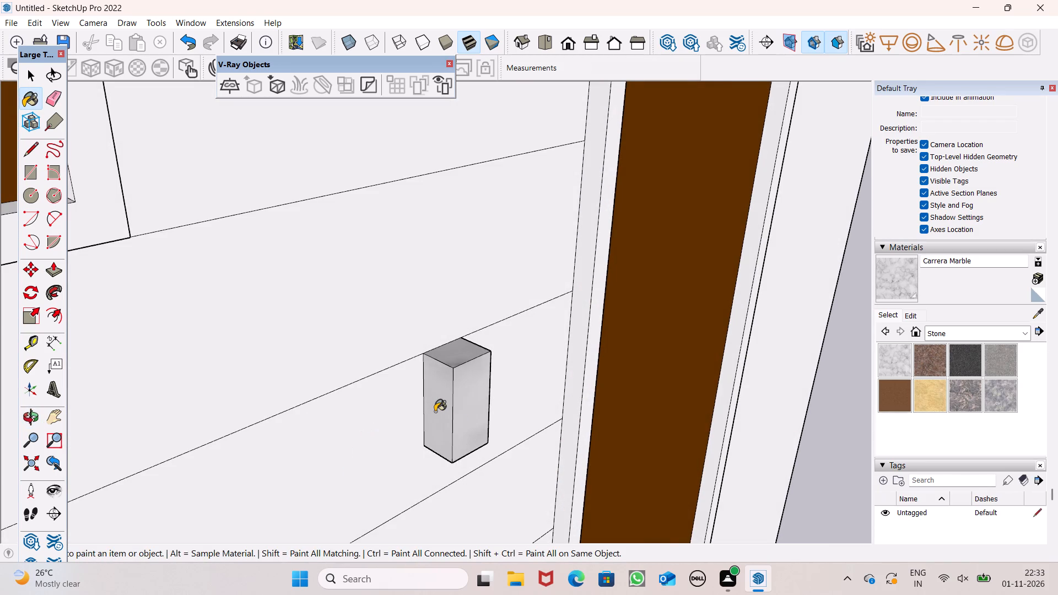
click(435, 412)
click(466, 392)
click(441, 361)
middle_drag(496, 409, 169, 342)
scroll(496, 409, up, 1)
scroll(283, 407, up, 1)
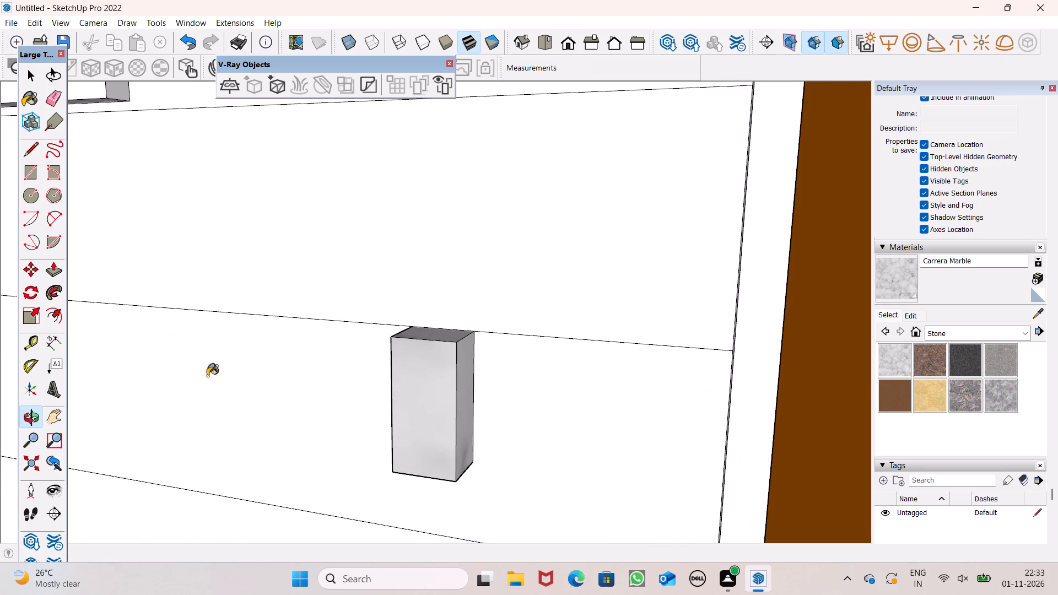
scroll(433, 322, down, 5)
middle_drag(409, 395, 478, 143)
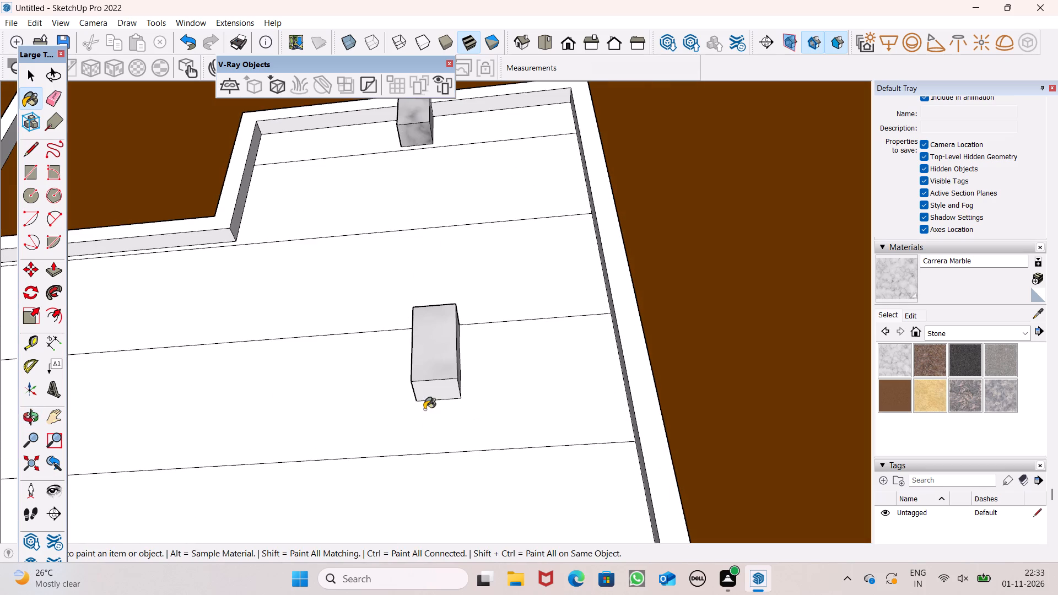
drag(427, 399, 427, 390)
Paint the front, outer end, top and rear face of the slab beside the large capped pillar with Carrera Marble.
scroll(457, 299, down, 18)
middle_drag(467, 277, 404, 434)
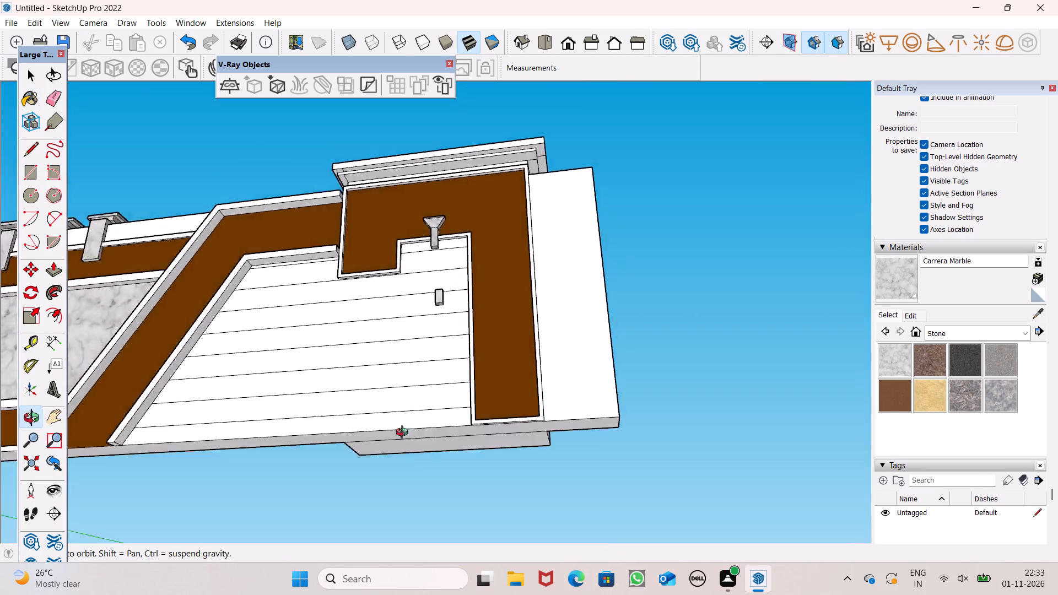
middle_drag(404, 434, 313, 594)
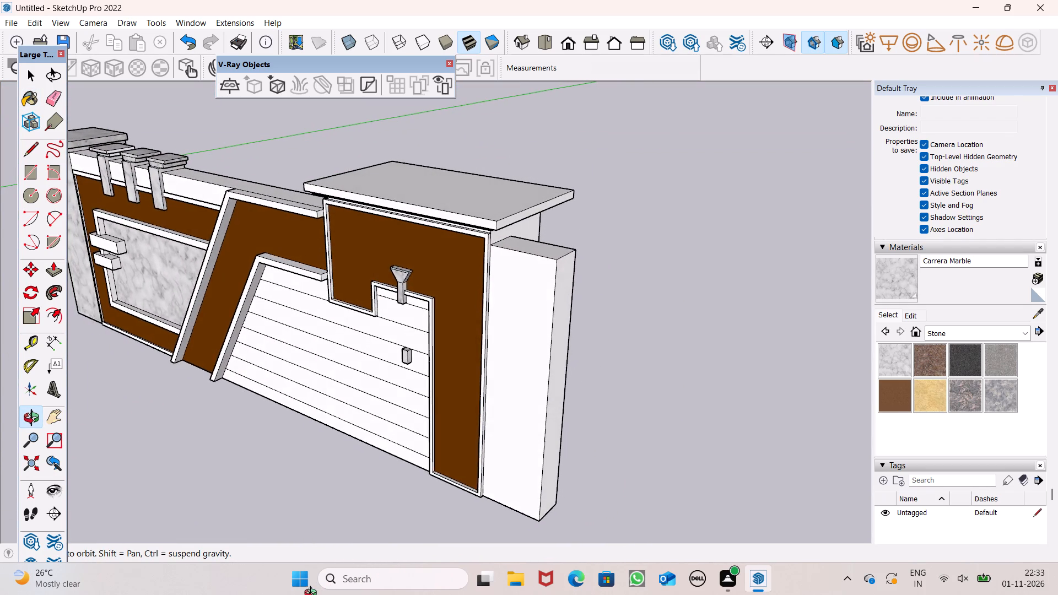
middle_drag(313, 594, 312, 594)
scroll(661, 246, up, 3)
drag(415, 343, 424, 342)
drag(545, 336, 539, 334)
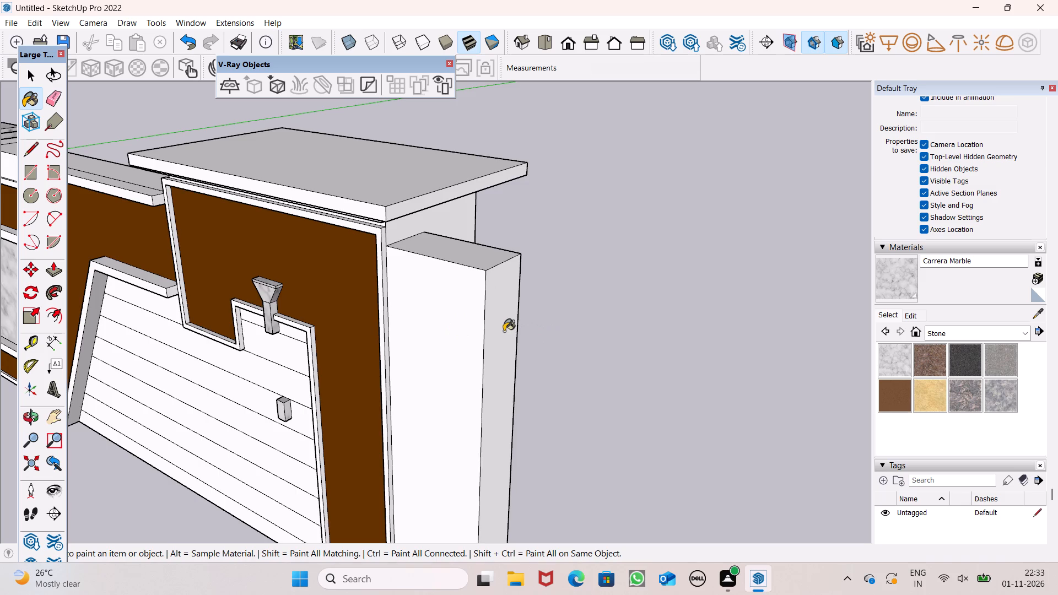
click(504, 331)
middle_drag(495, 333, 222, 373)
scroll(222, 373, up, 1)
click(251, 250)
click(305, 280)
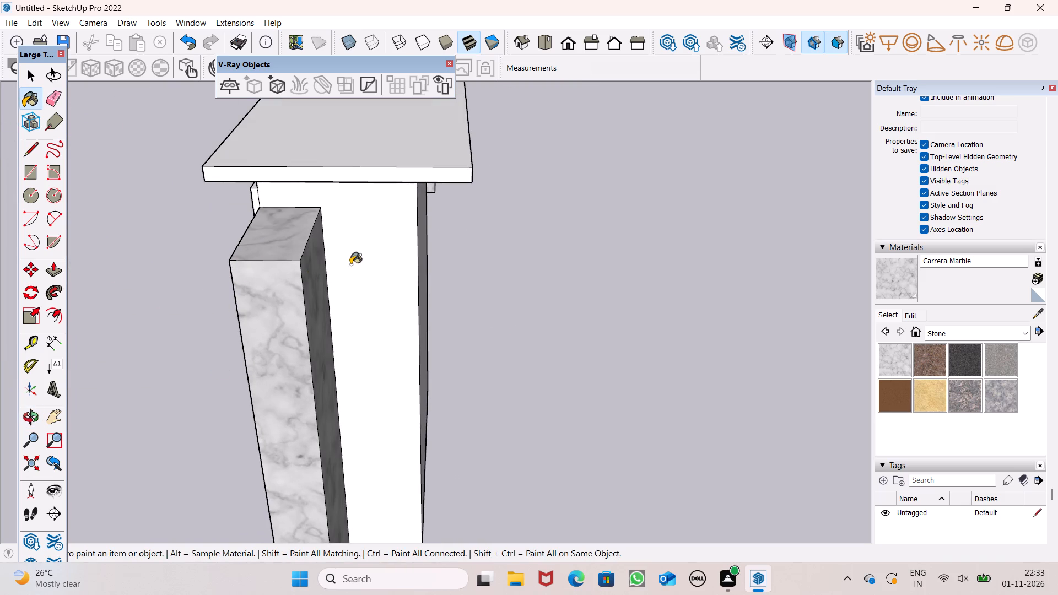
Paint the large capped pillar's outer side, rear face and side above the low wall with Carrera Marble.
click(350, 264)
middle_drag(430, 243, 337, 174)
scroll(337, 174, up, 1)
click(344, 183)
scroll(393, 184, down, 6)
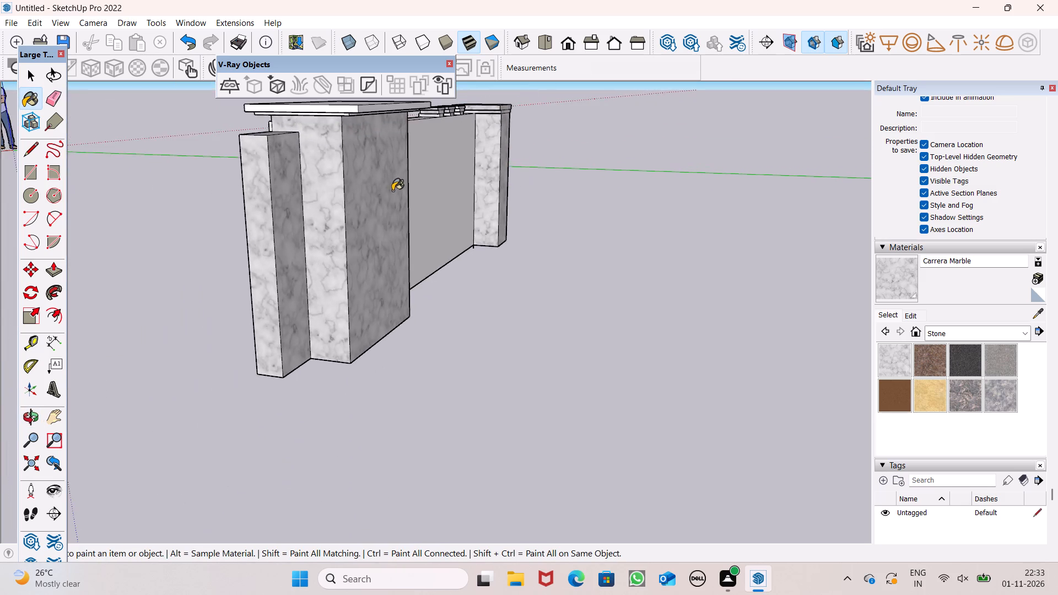
middle_drag(390, 191, 104, 201)
scroll(331, 149, down, 4)
middle_drag(355, 155, 51, 125)
scroll(52, 122, up, 1)
scroll(283, 162, up, 6)
click(448, 137)
scroll(581, 189, down, 8)
Paint the top face of the large pillar's cap with Carrera Marble.
middle_drag(412, 190, 991, 361)
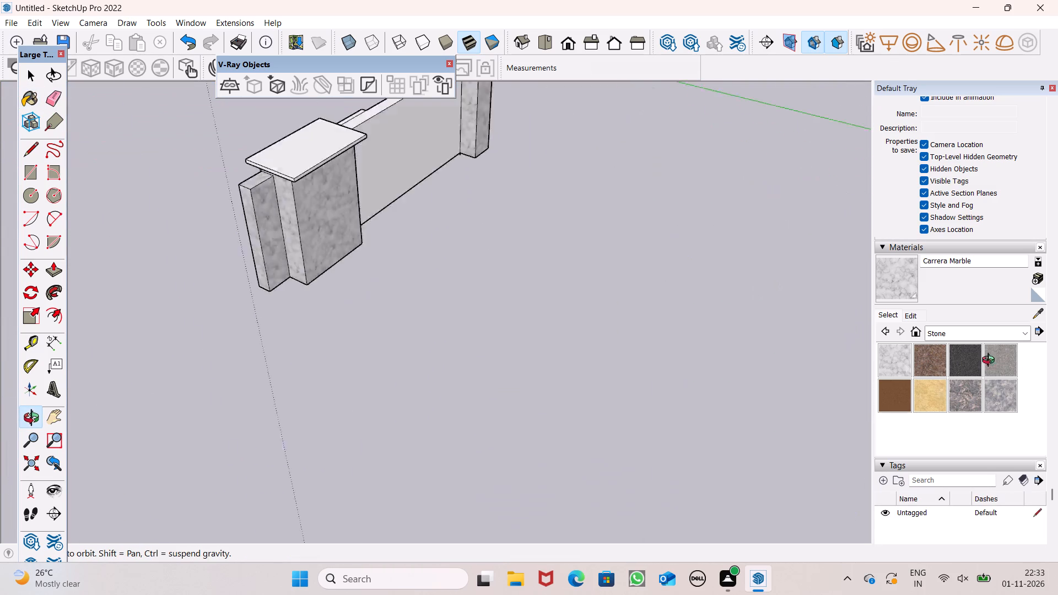
middle_drag(991, 361, 1053, 377)
scroll(253, 260, up, 1)
middle_drag(253, 258, 521, 105)
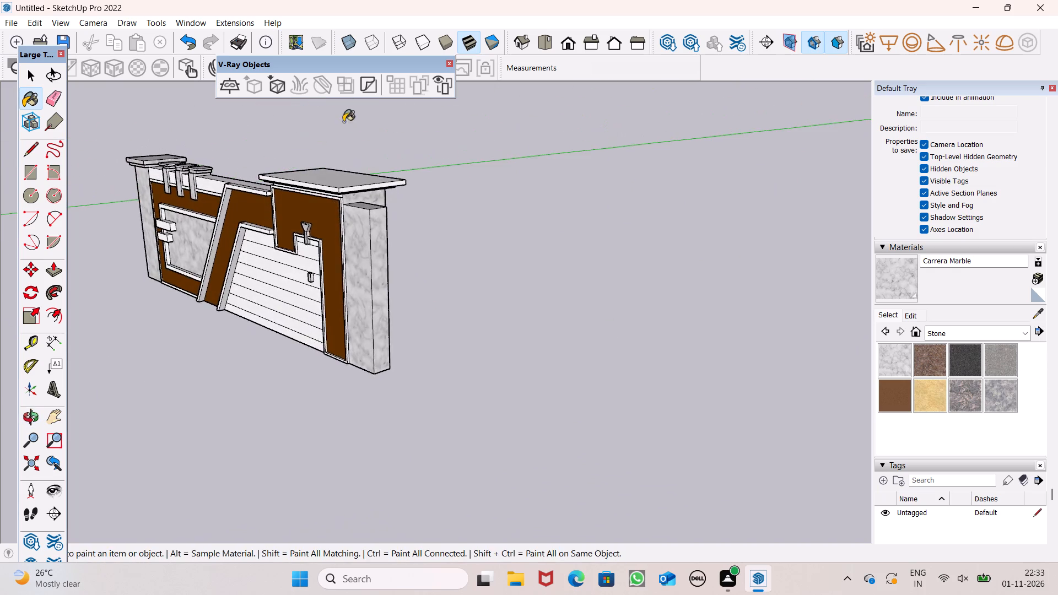
scroll(336, 137, up, 6)
middle_drag(294, 271, 603, 236)
scroll(603, 236, up, 1)
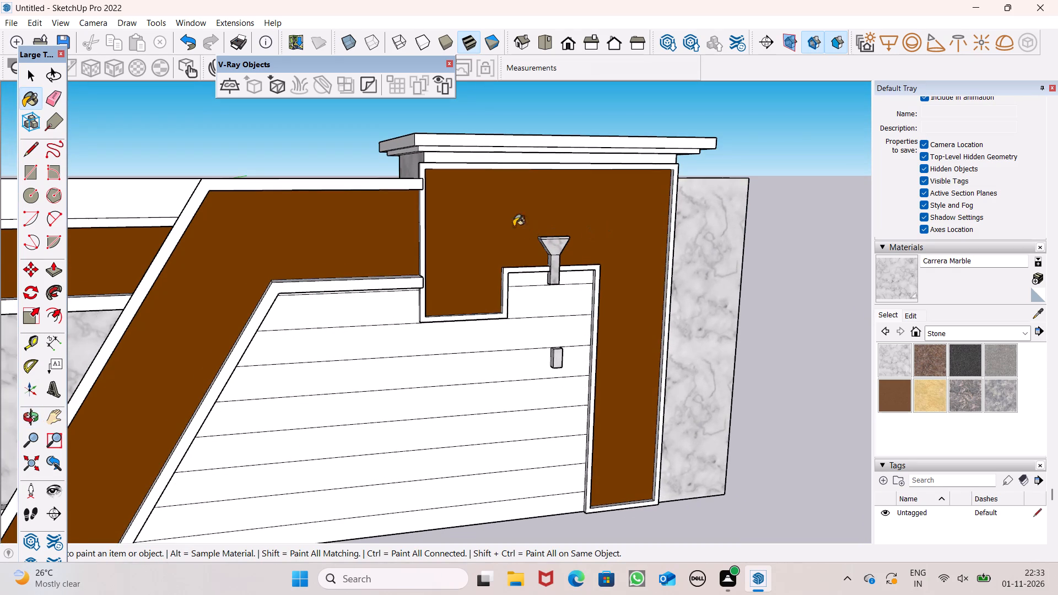
scroll(461, 198, down, 2)
middle_drag(462, 181, 478, 311)
click(448, 158)
Paint the upper and lower tier edges of the large cap that face the marble pillar with Carrera Marble.
middle_drag(446, 158, 652, 90)
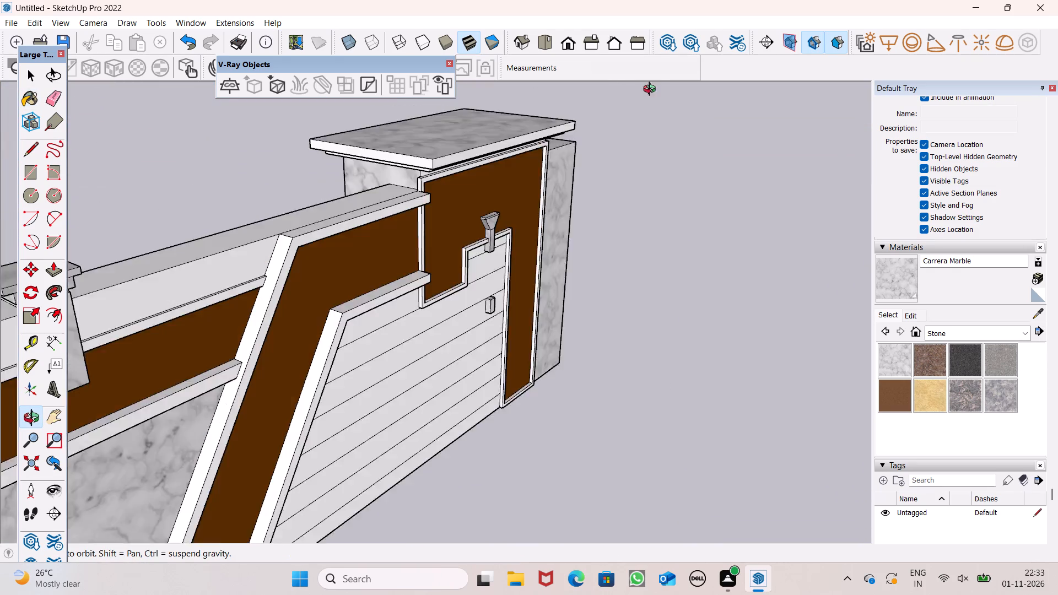
middle_drag(652, 90, 669, 44)
scroll(455, 112, up, 5)
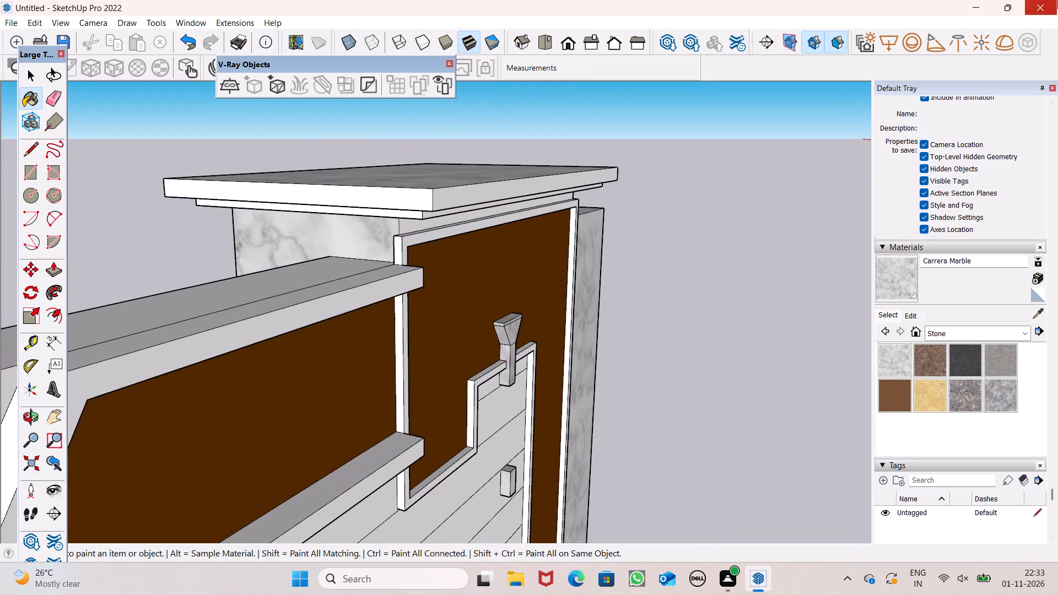
middle_drag(282, 195, 307, 149)
scroll(359, 166, up, 7)
click(361, 169)
click(364, 200)
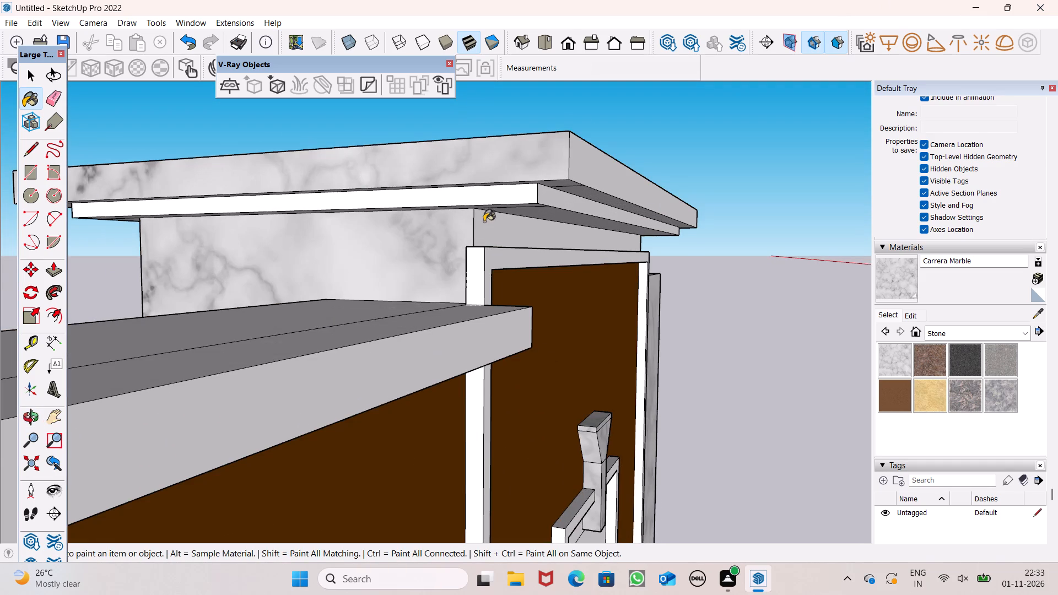
scroll(485, 220, up, 1)
middle_drag(486, 220, 377, 137)
click(406, 140)
scroll(413, 219, down, 4)
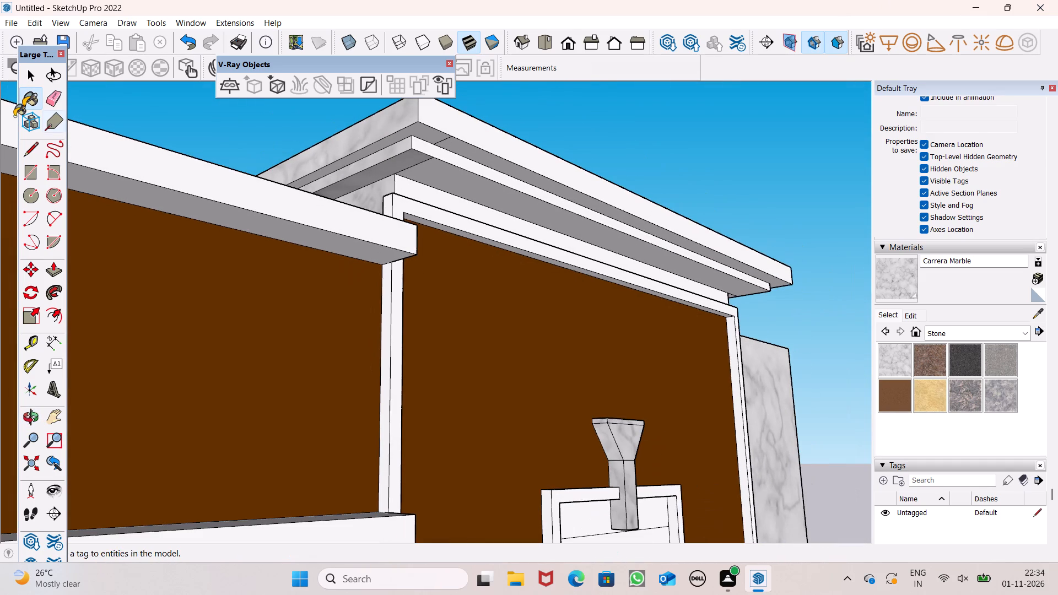
Erase the two seam lines under the large cap's tiers at the front corner nearest the marble pillar.
click(47, 100)
scroll(446, 123, up, 5)
drag(430, 148, 433, 148)
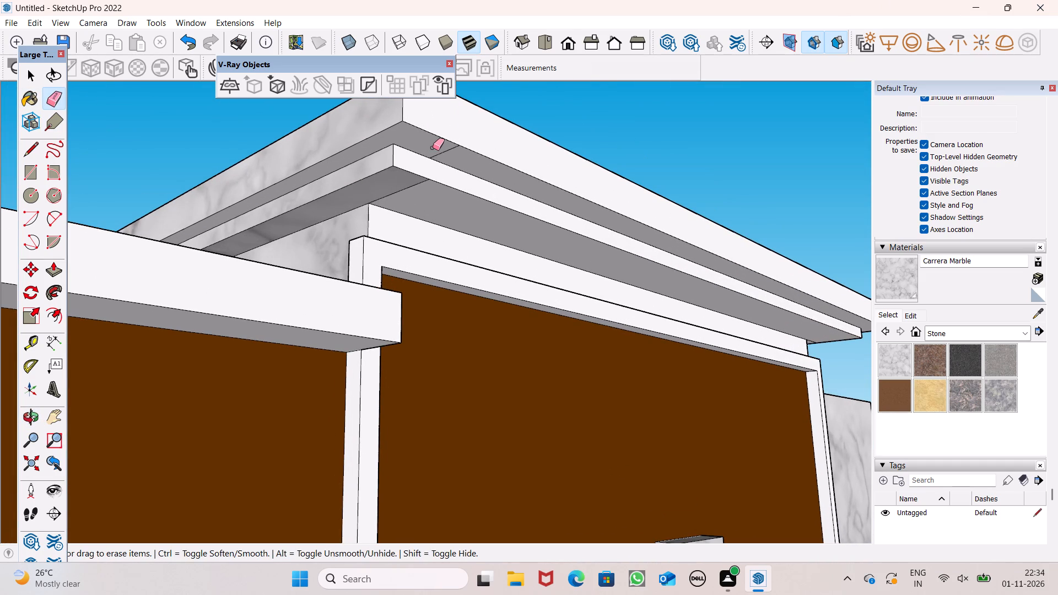
drag(433, 148, 440, 152)
click(418, 181)
Erase the two seam lines under the large cap's tiers at the front corner above the end slab.
scroll(381, 138, down, 4)
middle_drag(488, 168, 326, 167)
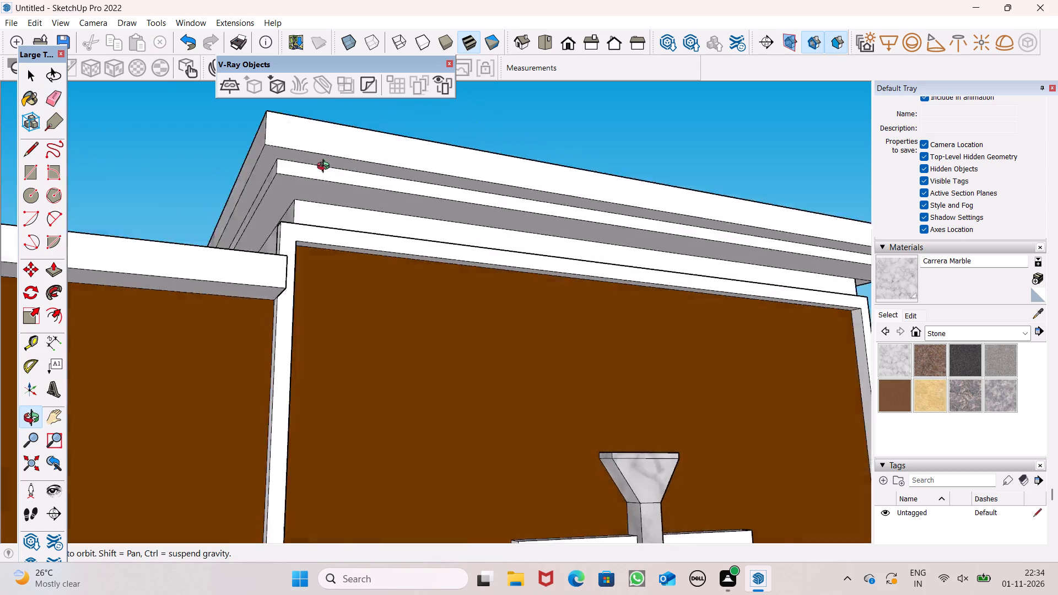
middle_drag(326, 167, 49, 109)
scroll(264, 239, down, 5)
scroll(469, 250, down, 5)
scroll(523, 188, up, 2)
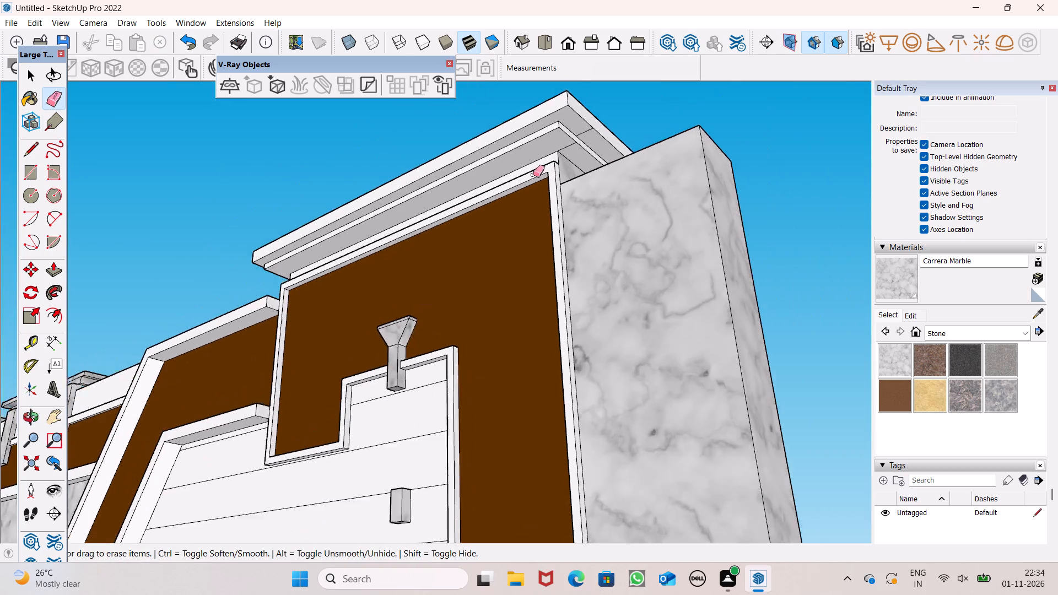
scroll(533, 175, up, 4)
scroll(559, 152, down, 4)
scroll(564, 128, up, 6)
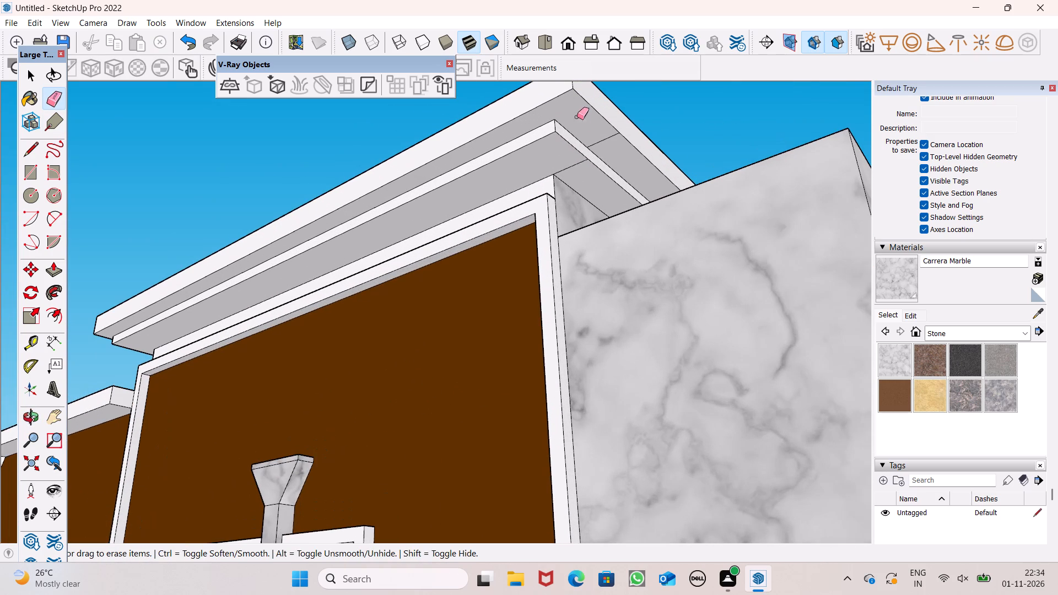
drag(600, 136, 605, 142)
drag(568, 160, 575, 169)
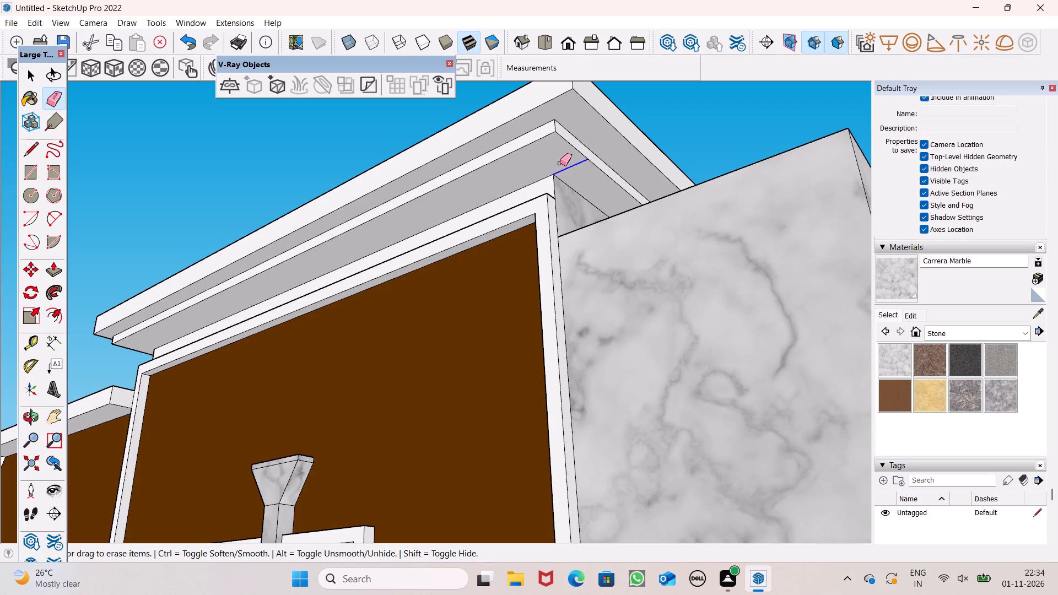
Erase the two seam lines under the large cap's tiers at the rear corner behind the end slab.
middle_drag(582, 178, 525, 211)
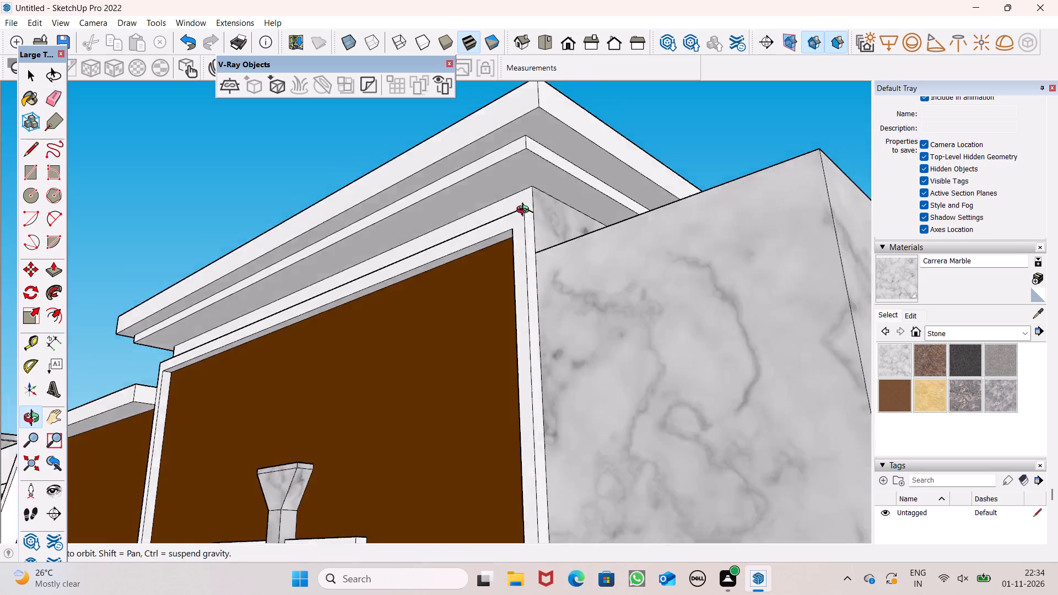
middle_drag(525, 211, 298, 154)
scroll(495, 163, down, 3)
scroll(616, 108, up, 5)
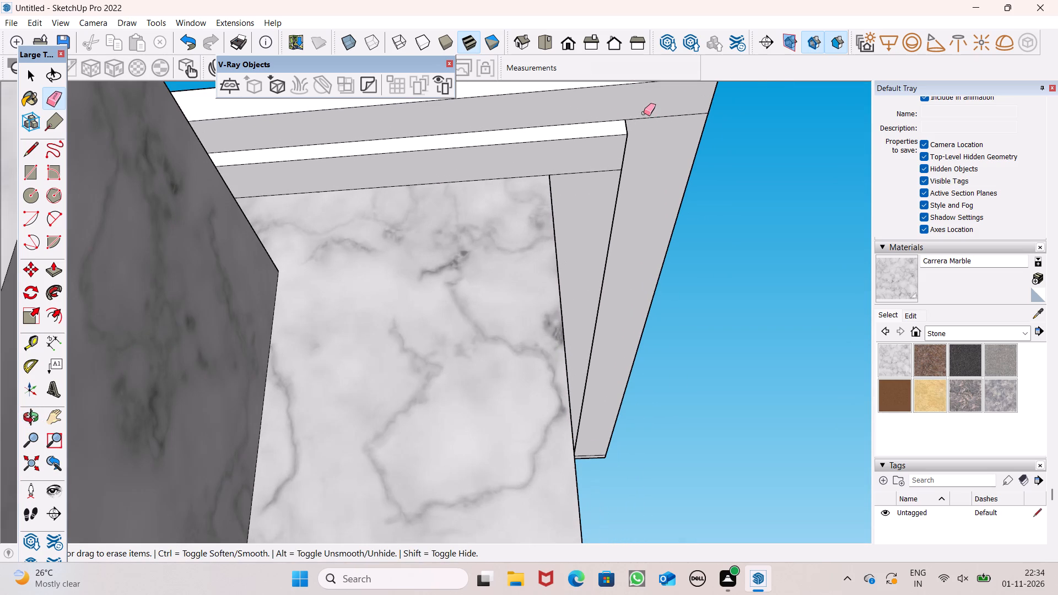
drag(647, 115, 650, 128)
drag(580, 156, 582, 167)
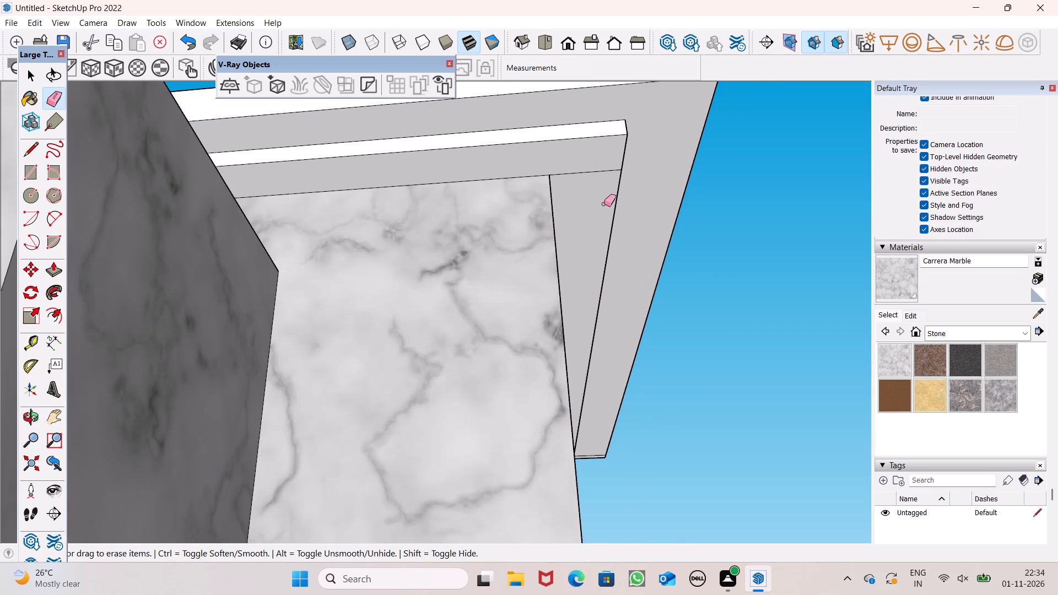
scroll(603, 204, up, 1)
middle_drag(603, 204, 504, 246)
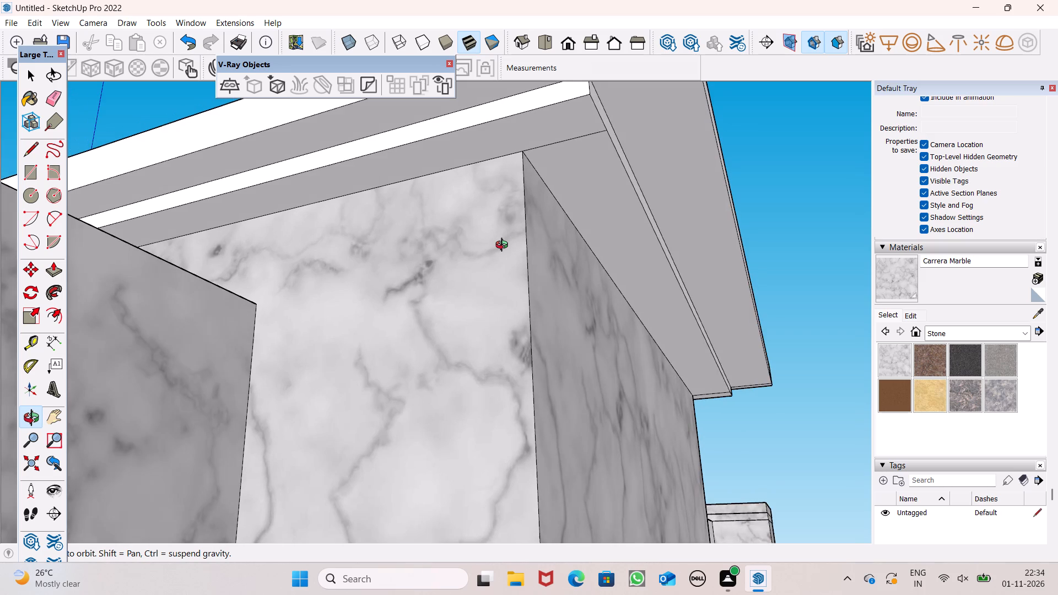
middle_drag(504, 246, 526, 245)
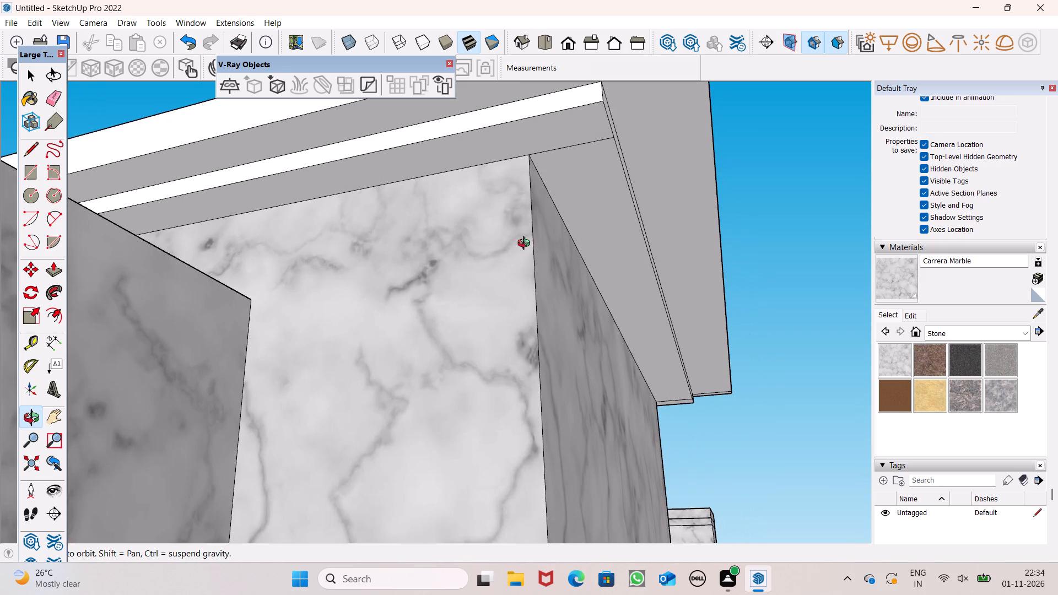
middle_drag(526, 245, 501, 251)
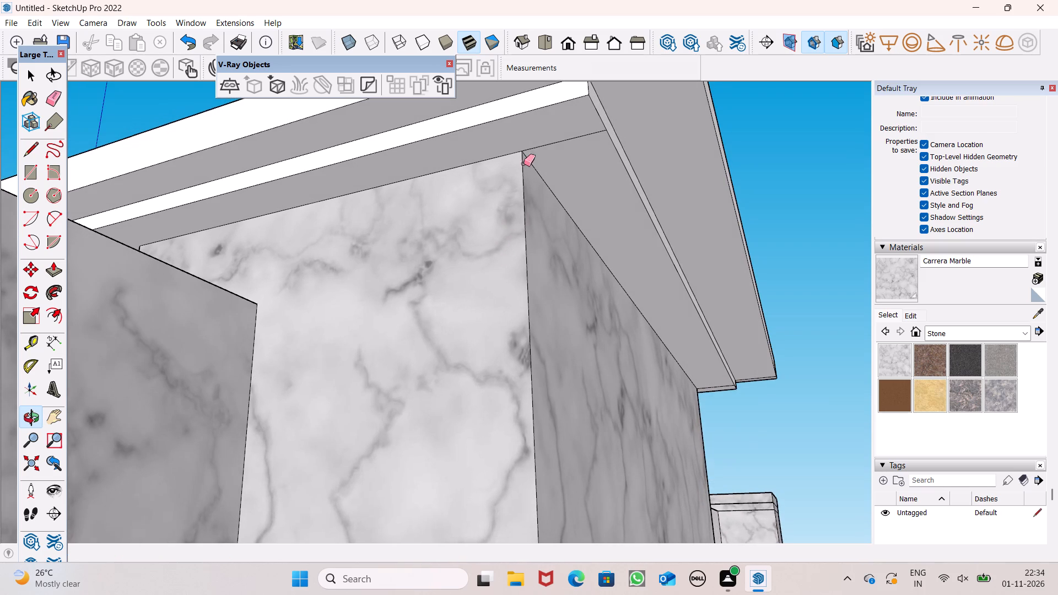
click(546, 143)
Erase the two seam lines under the large cap's tiers at the remaining rear corner, beside the plain back wall.
scroll(543, 150, down, 5)
middle_drag(579, 175, 384, 218)
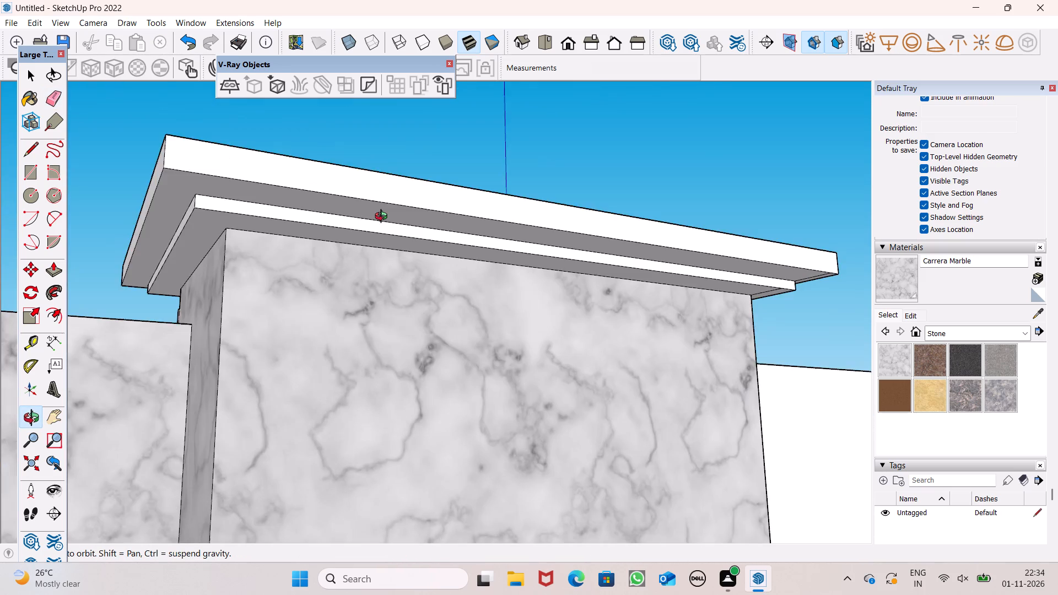
middle_drag(384, 218, 52, 94)
scroll(341, 177, down, 4)
scroll(456, 91, up, 1)
scroll(462, 171, down, 3)
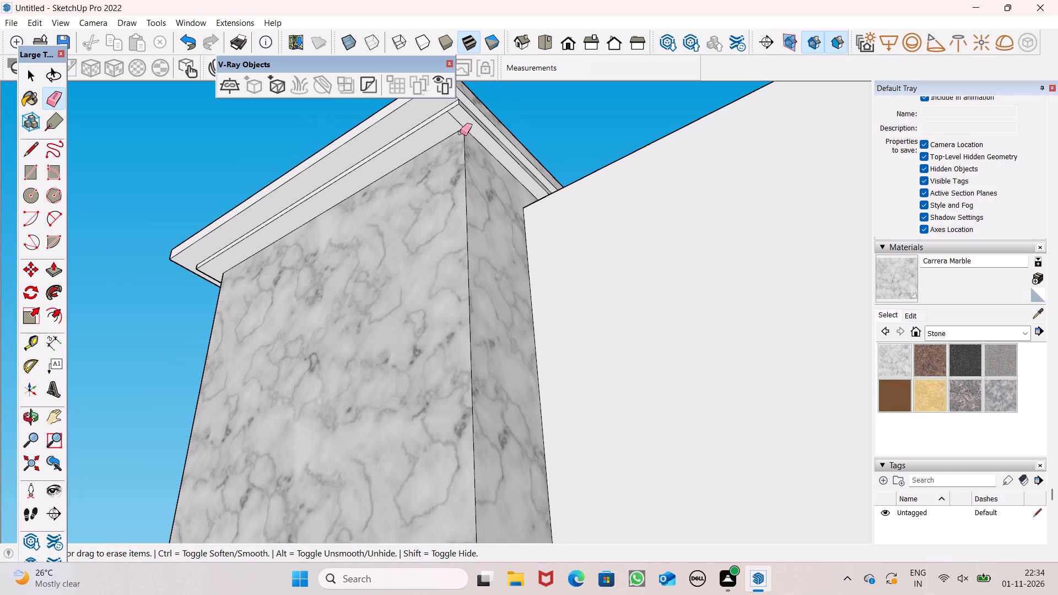
scroll(476, 229, down, 4)
scroll(461, 153, up, 7)
click(452, 121)
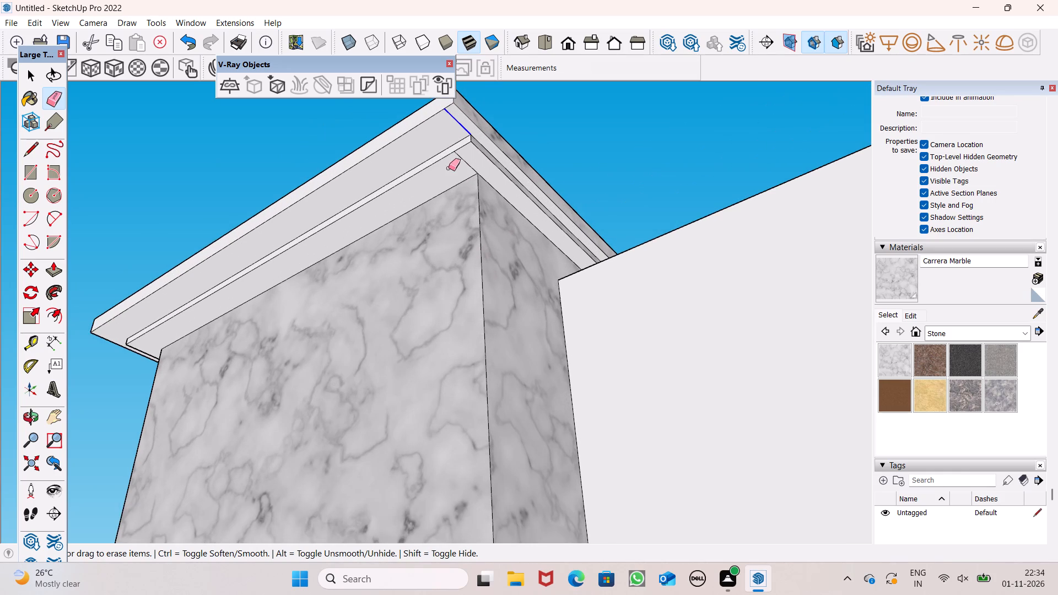
drag(457, 165, 465, 163)
scroll(428, 187, down, 4)
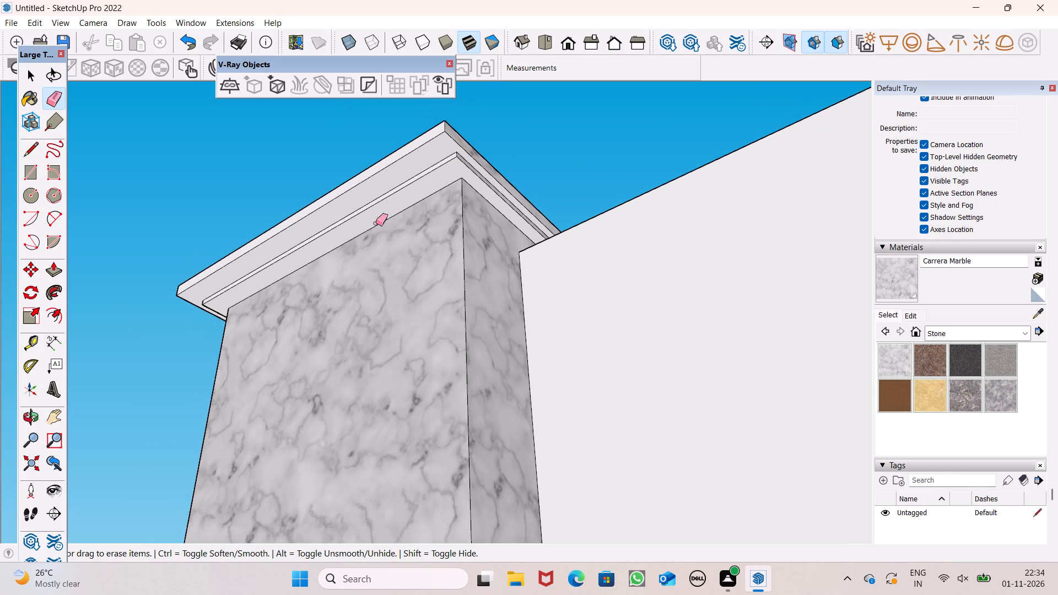
Paint the upper tier edges of the large cap on its rear and end-slab sides with Carrera Marble.
middle_drag(379, 226, 501, 202)
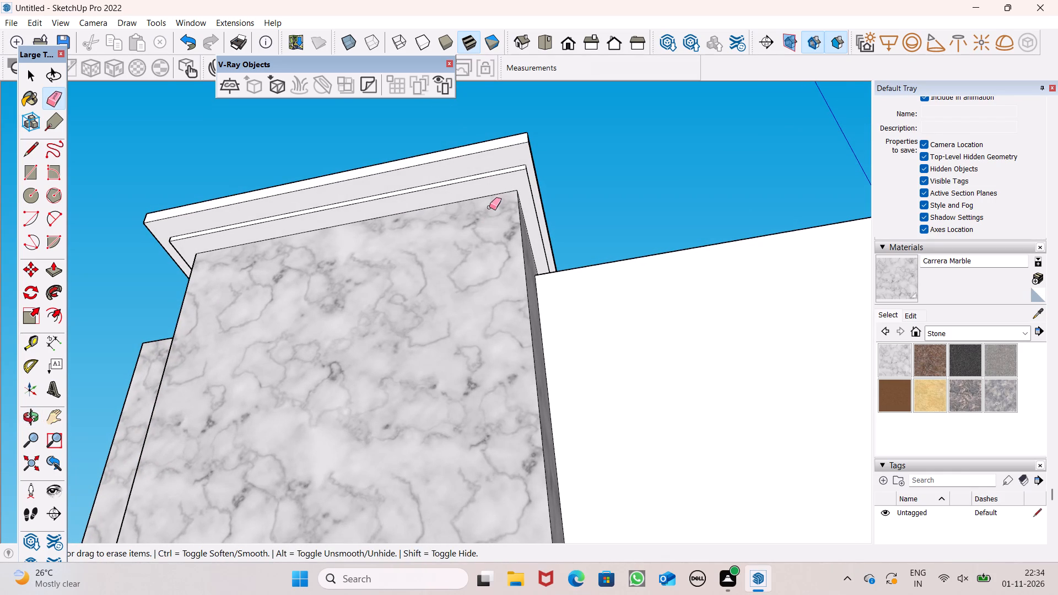
scroll(485, 206, down, 2)
middle_drag(532, 193, 732, 283)
scroll(533, 175, down, 5)
middle_drag(253, 232, 348, 268)
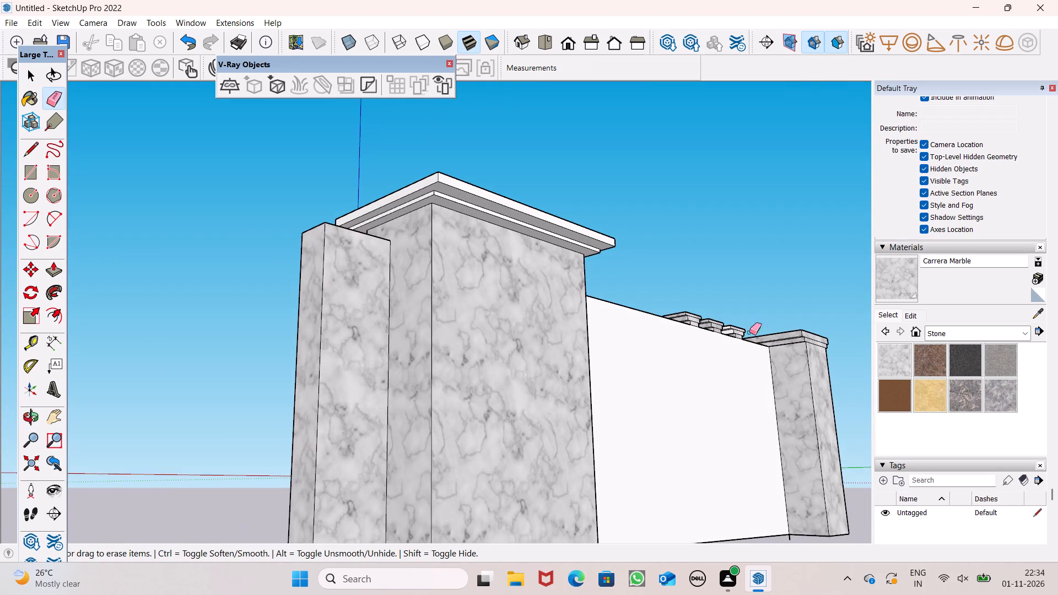
click(899, 285)
scroll(147, 104, up, 8)
scroll(361, 202, down, 5)
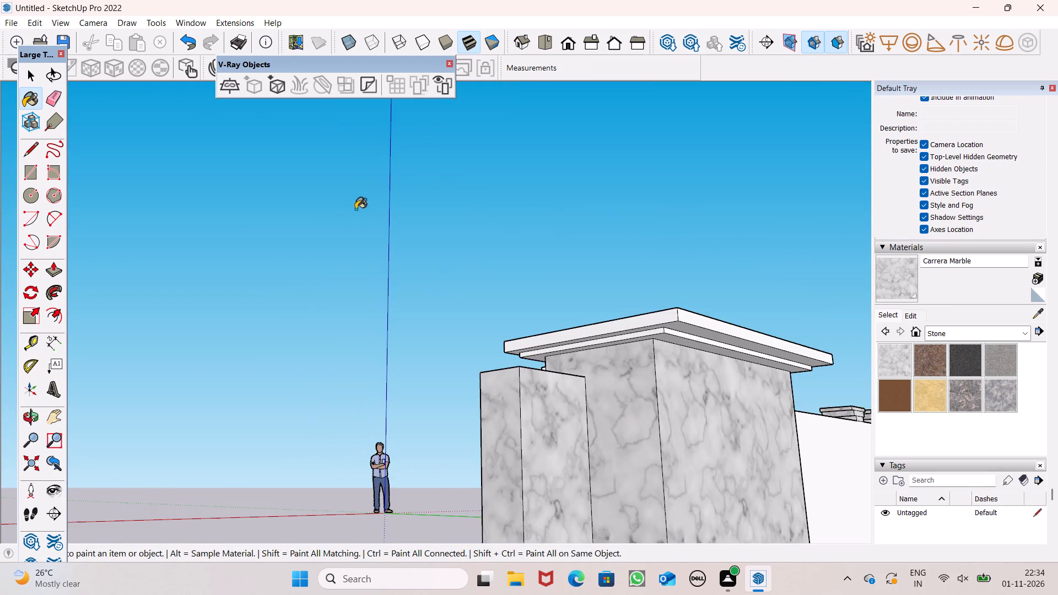
scroll(611, 286, up, 7)
click(593, 293)
click(500, 293)
Paint the undersides of the large cap's upper and lower tiers with Carrera Marble.
middle_drag(600, 321, 586, 259)
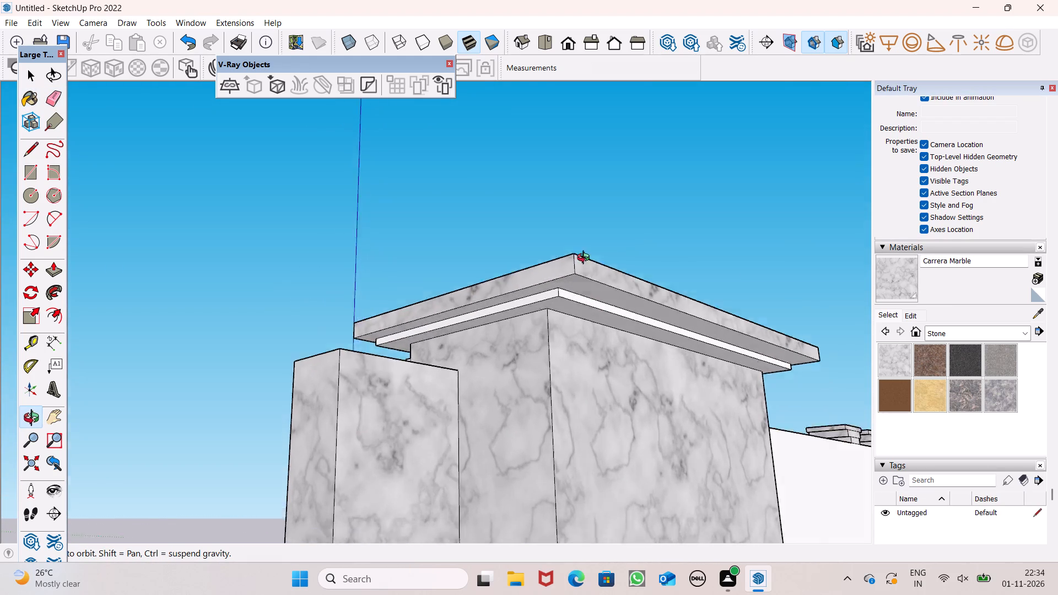
middle_drag(586, 259, 507, 187)
click(486, 131)
click(420, 154)
Paint the lower tier edges of the large cap on its rear and end-slab sides with Carrera Marble.
middle_drag(478, 153, 472, 208)
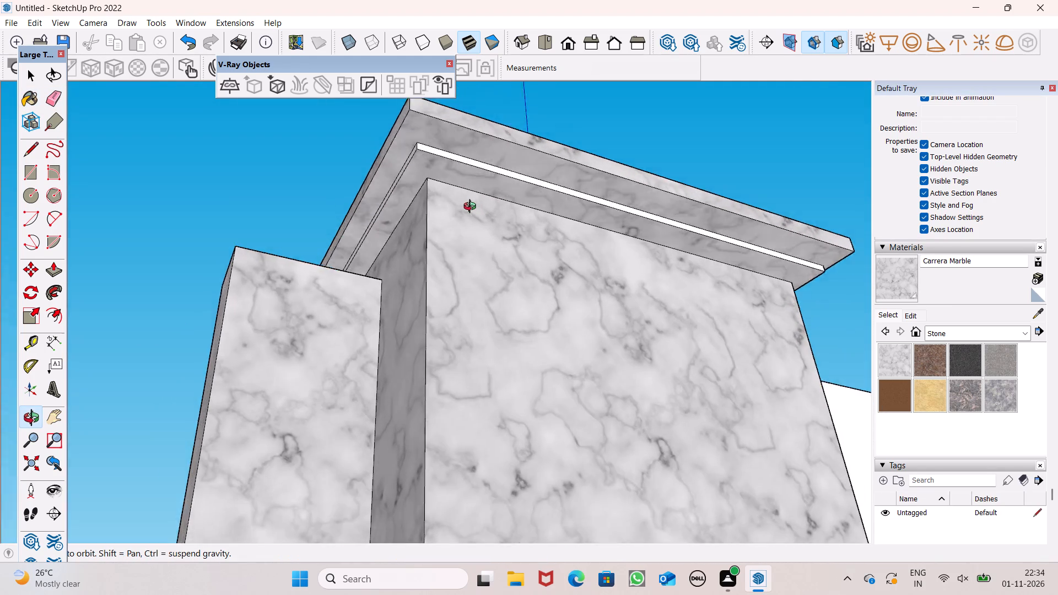
middle_drag(472, 208, 402, 223)
scroll(462, 225, up, 1)
scroll(355, 161, up, 5)
middle_drag(354, 160, 348, 167)
click(340, 177)
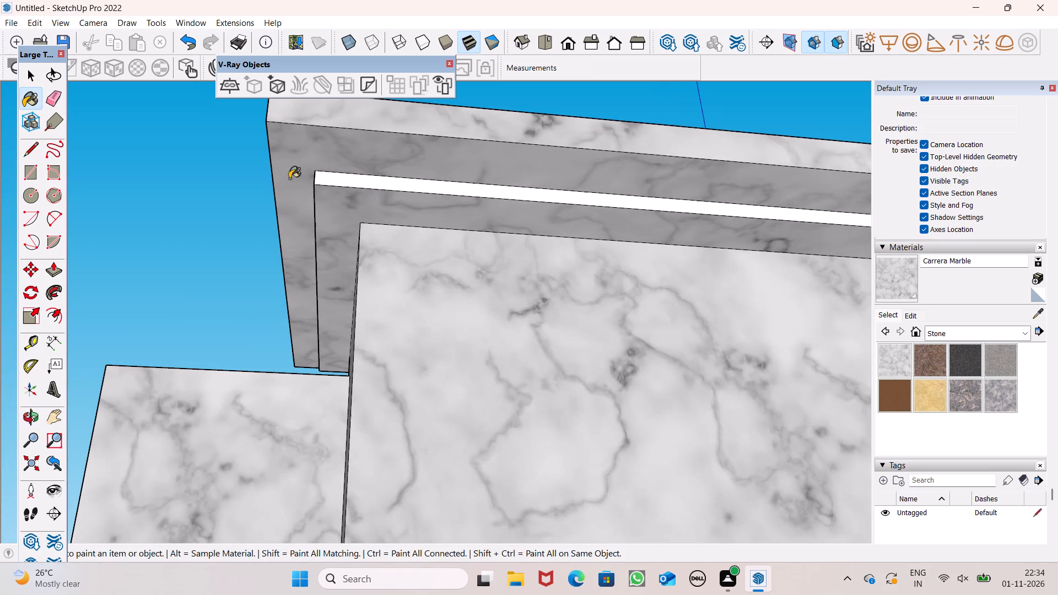
middle_drag(289, 180, 511, 202)
click(519, 216)
middle_drag(609, 230, 454, 217)
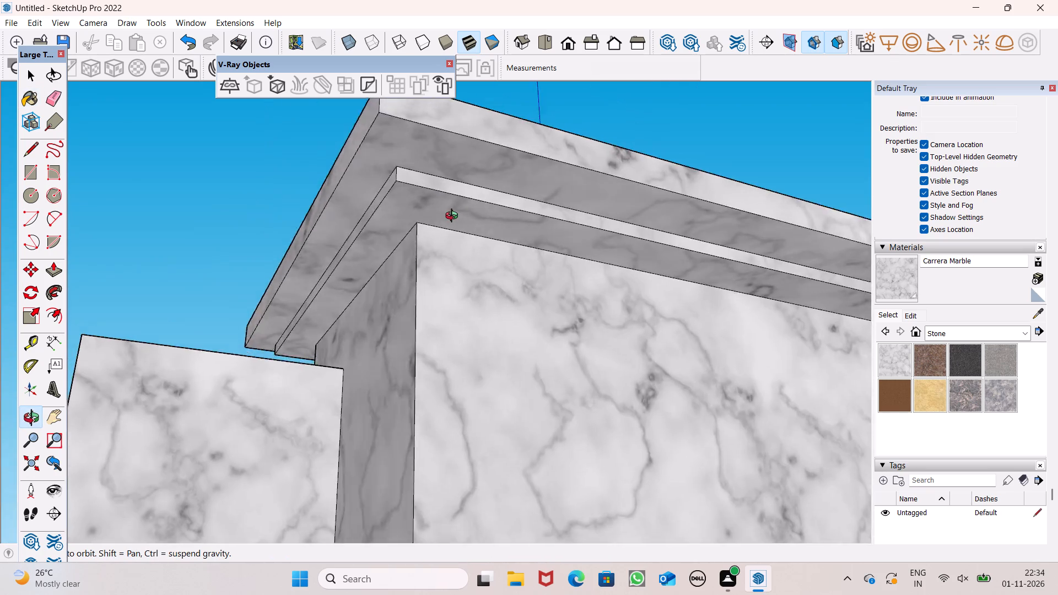
middle_drag(454, 217, 111, 253)
scroll(111, 253, up, 1)
scroll(107, 229, down, 4)
middle_drag(235, 233, 162, 294)
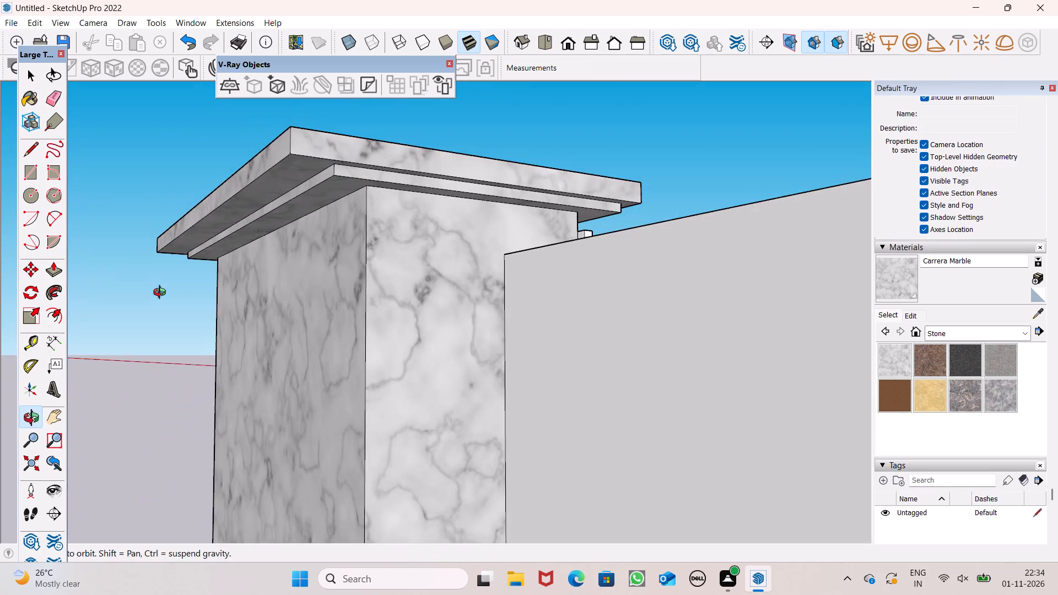
middle_drag(162, 294, 164, 288)
click(379, 173)
Paint the front edges of both large cap tiers and the front strip beneath them with Carrera Marble.
middle_drag(506, 208, 323, 364)
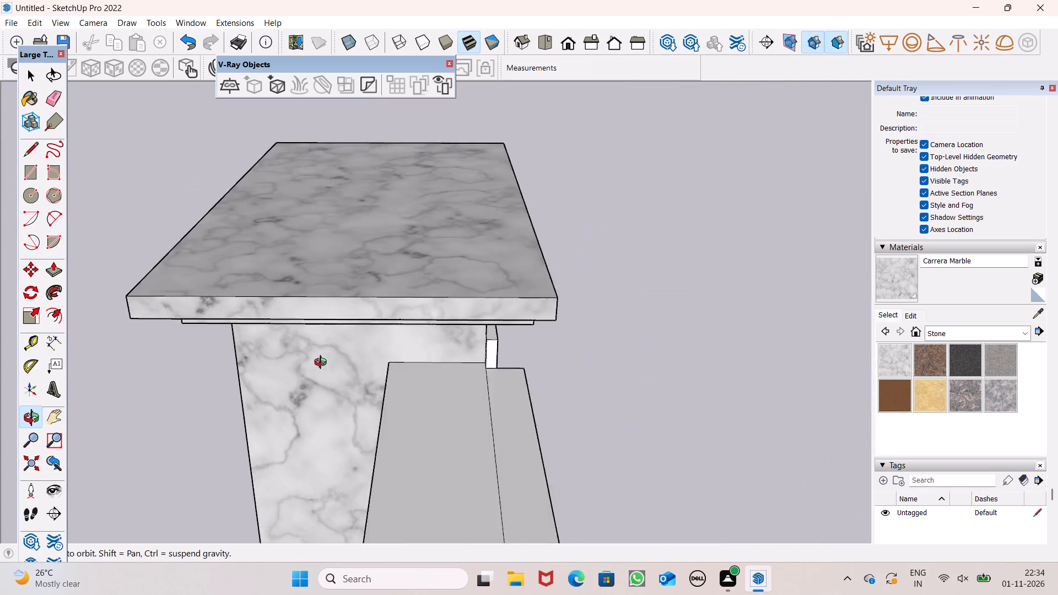
middle_drag(323, 364, 14, 203)
scroll(37, 303, up, 1)
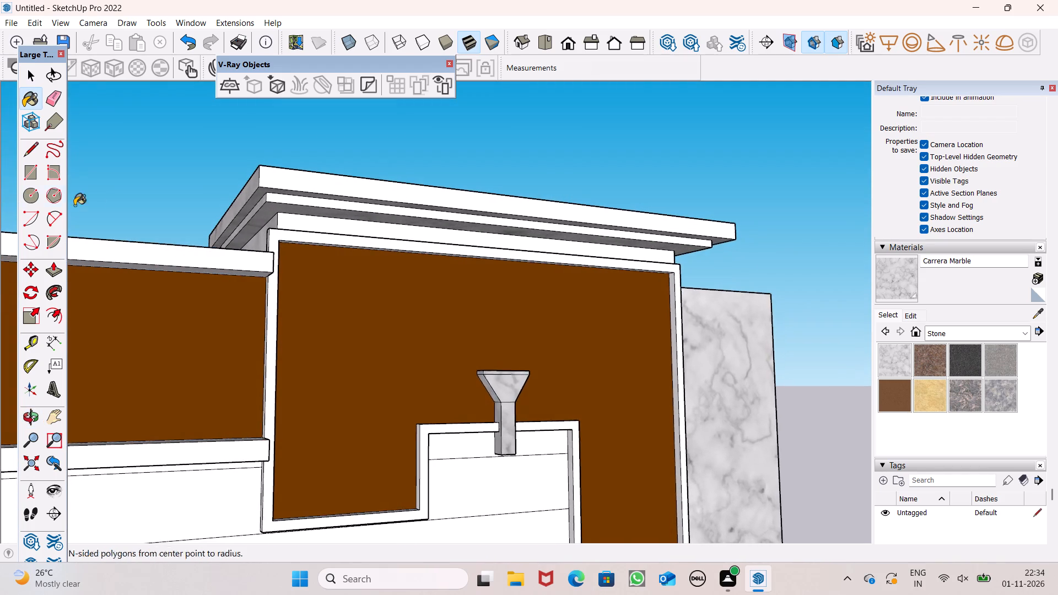
scroll(136, 203, up, 2)
scroll(214, 190, up, 2)
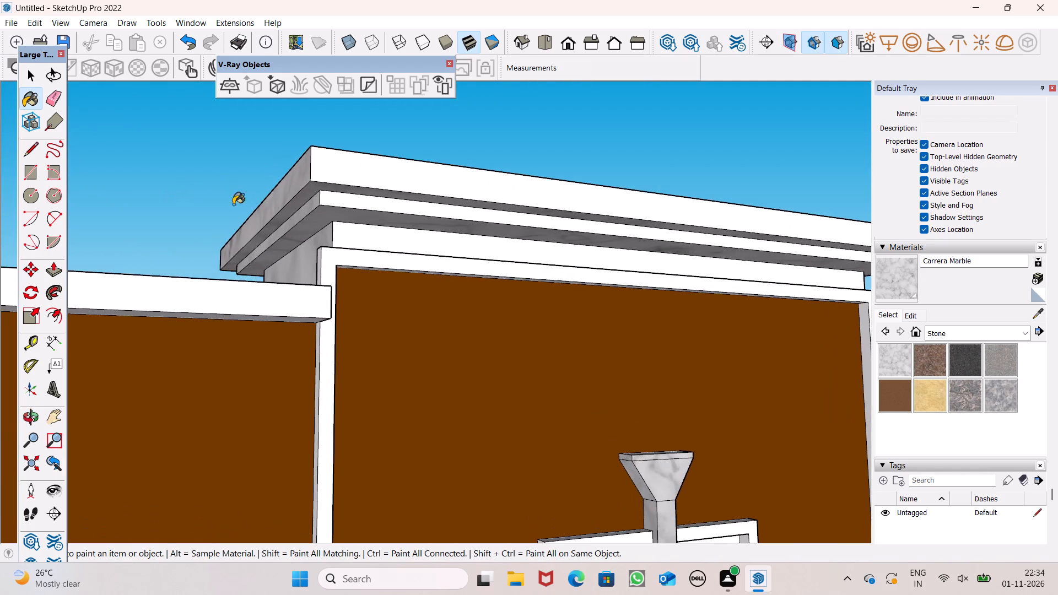
middle_drag(241, 210, 268, 235)
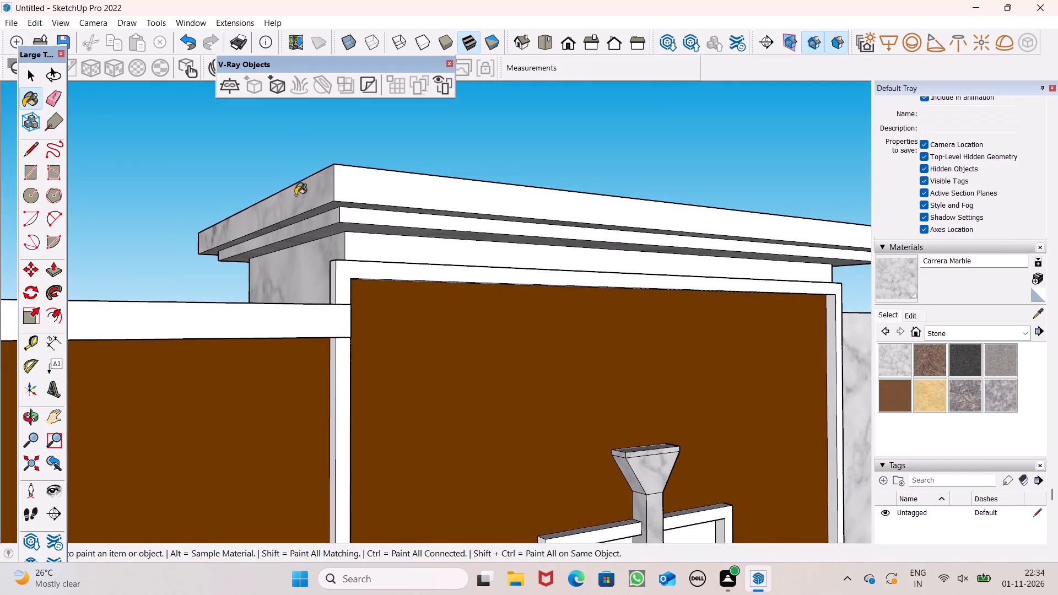
scroll(298, 192, up, 7)
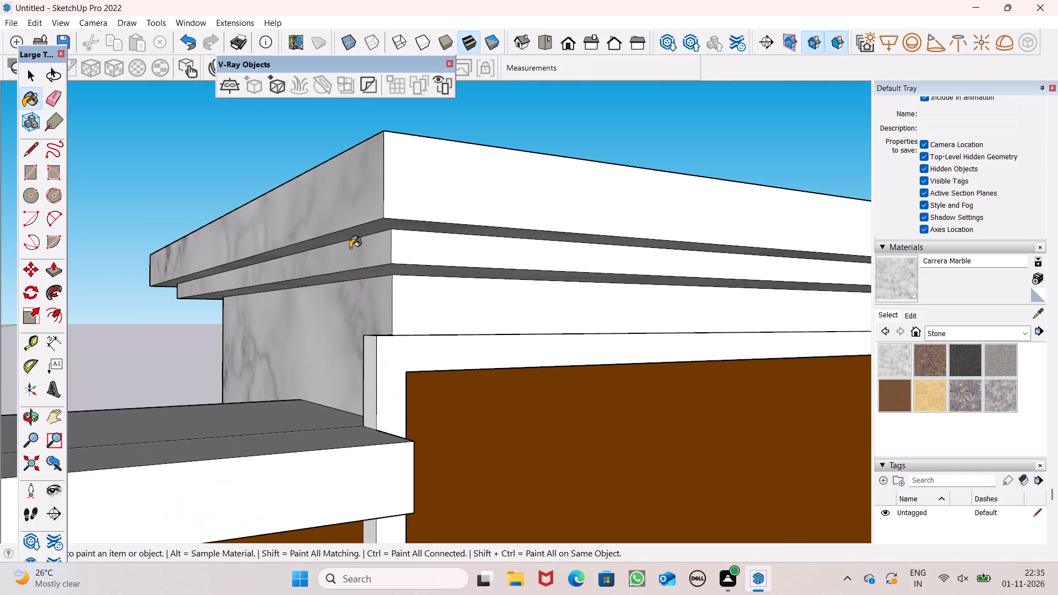
drag(352, 248, 361, 248)
click(431, 247)
click(435, 295)
click(454, 188)
Examine the painted large cap and the whole front of the wall from several angles.
middle_drag(505, 234, 359, 224)
scroll(359, 218, up, 1)
scroll(361, 150, down, 5)
middle_drag(420, 165, 399, 277)
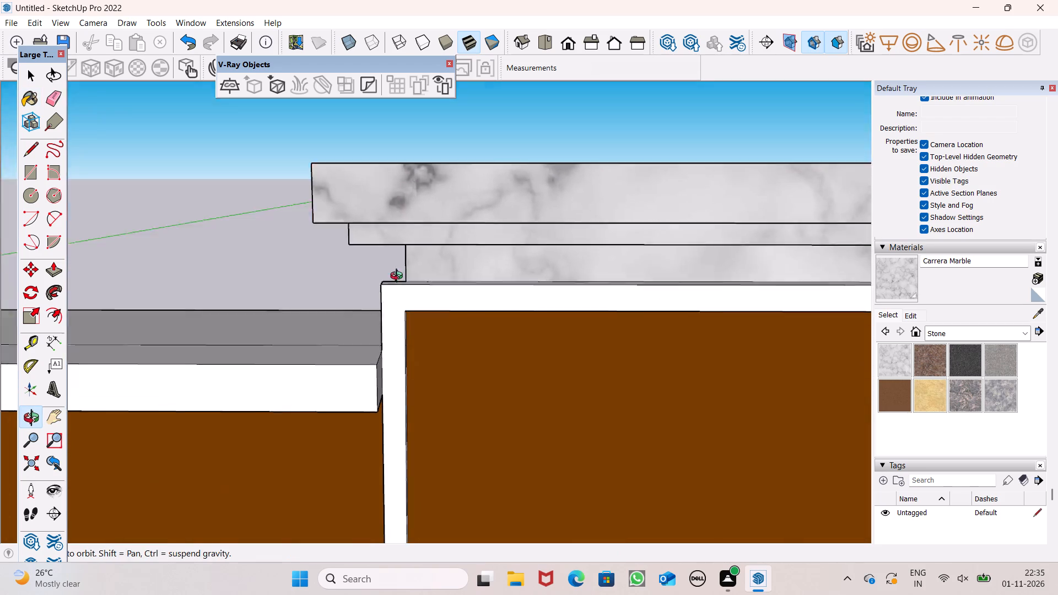
middle_drag(399, 277, 380, 332)
scroll(337, 164, down, 12)
middle_drag(436, 171, 220, 12)
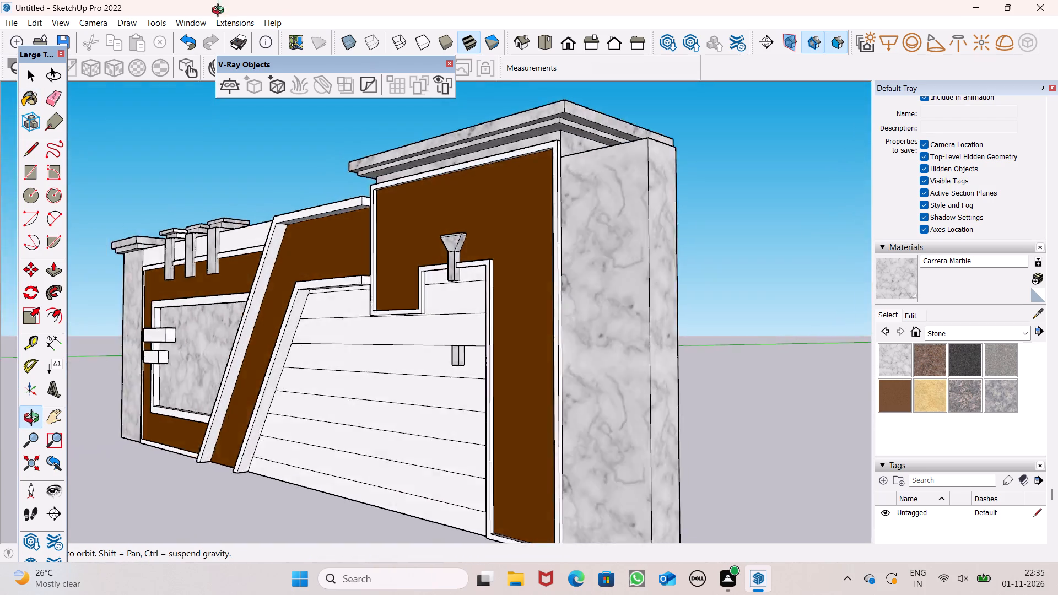
middle_drag(220, 12, 538, 82)
scroll(538, 82, up, 1)
scroll(536, 98, down, 5)
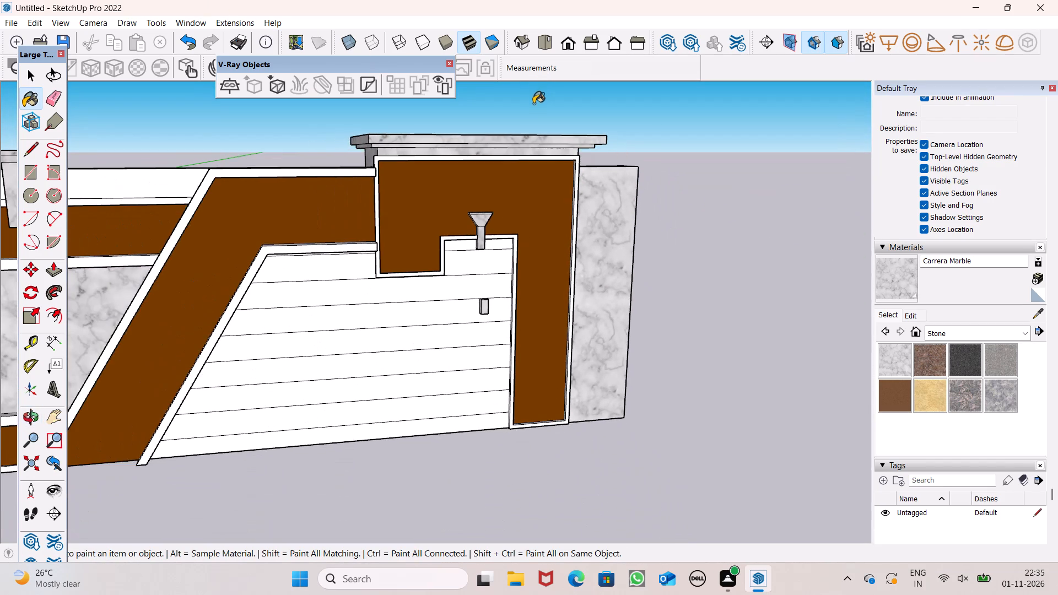
scroll(532, 102, down, 5)
middle_drag(650, 214, 629, 237)
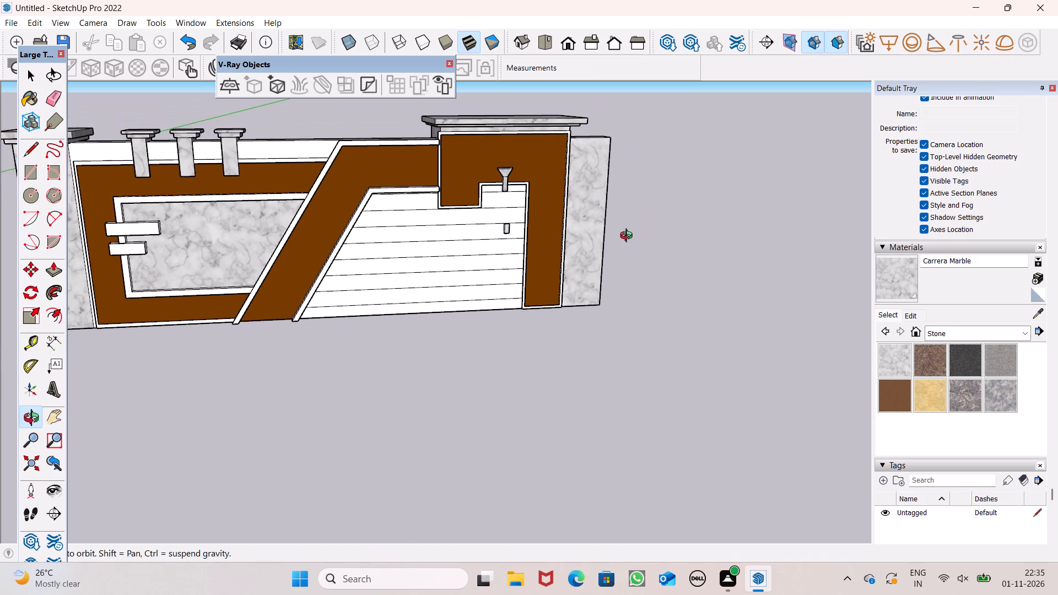
middle_drag(629, 237, 628, 237)
key(space)
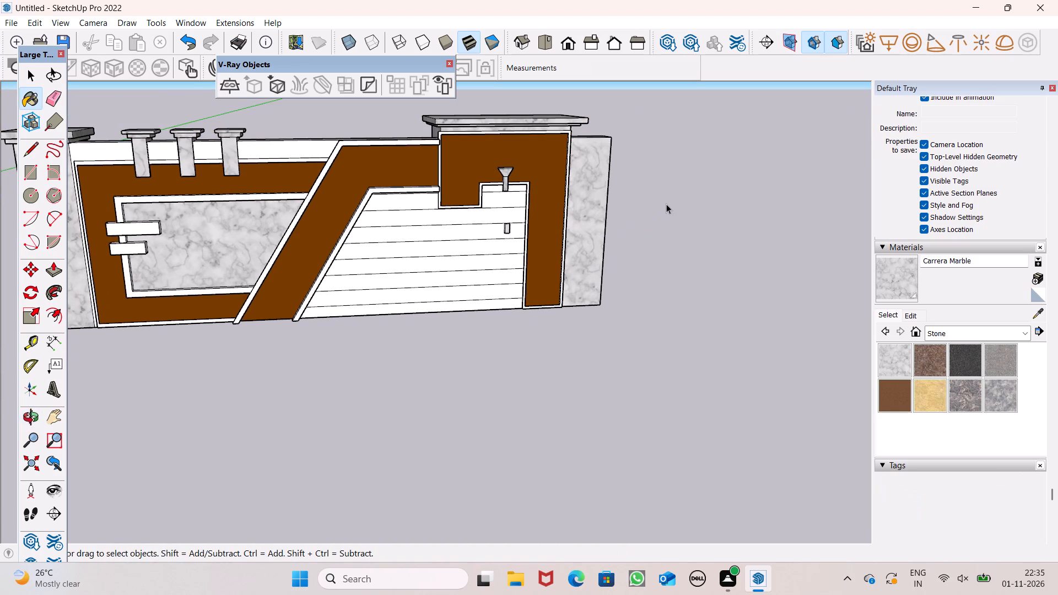
scroll(688, 115, down, 1)
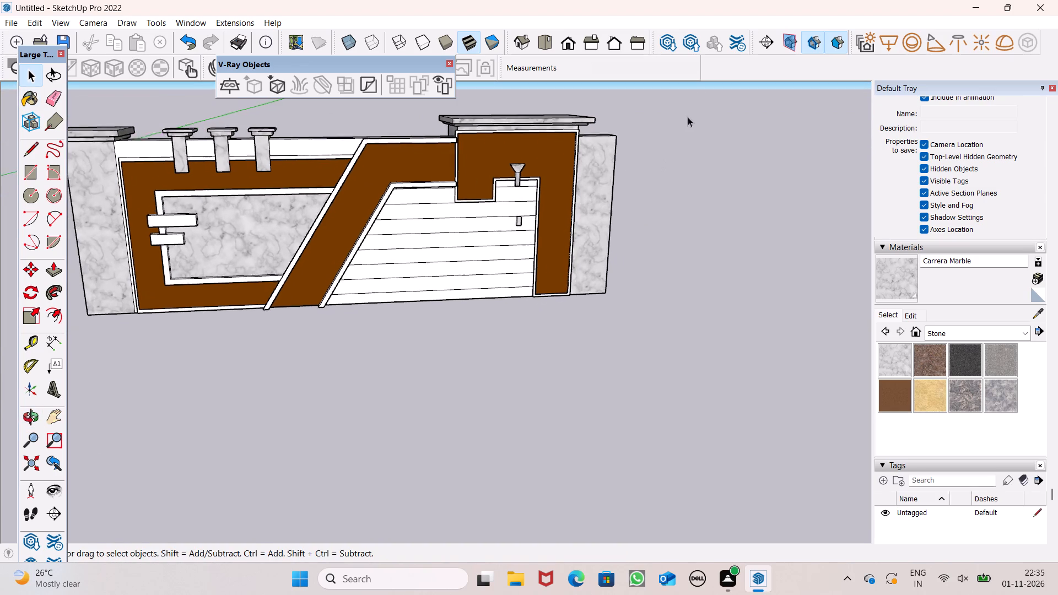
scroll(688, 117, down, 1)
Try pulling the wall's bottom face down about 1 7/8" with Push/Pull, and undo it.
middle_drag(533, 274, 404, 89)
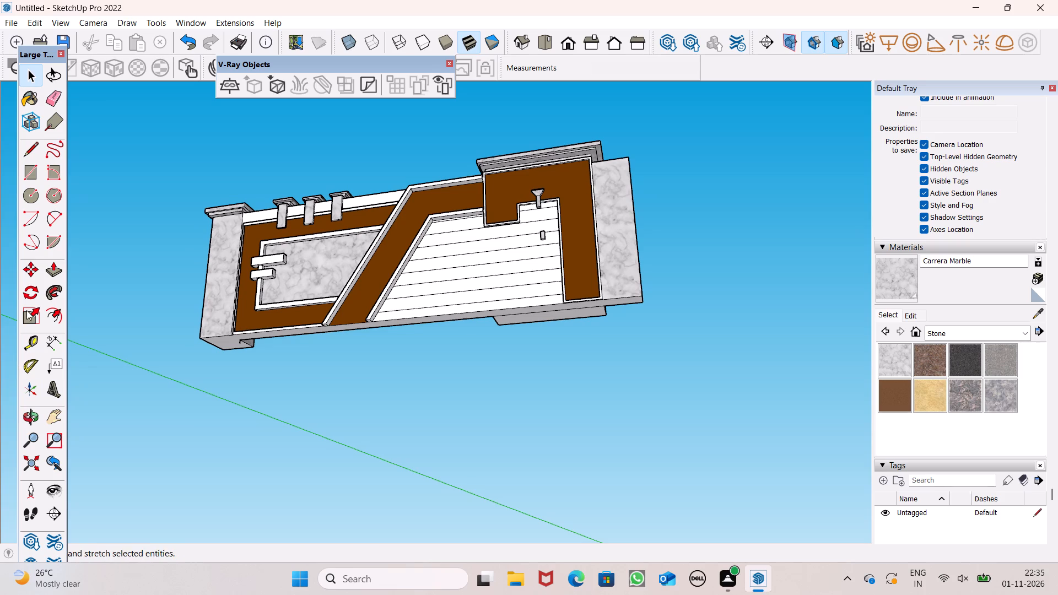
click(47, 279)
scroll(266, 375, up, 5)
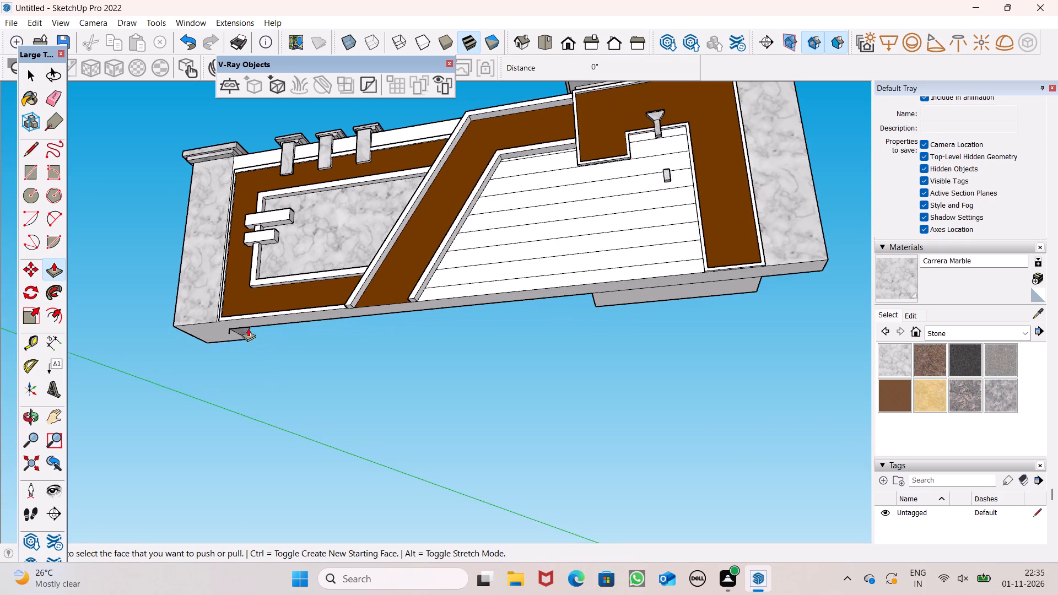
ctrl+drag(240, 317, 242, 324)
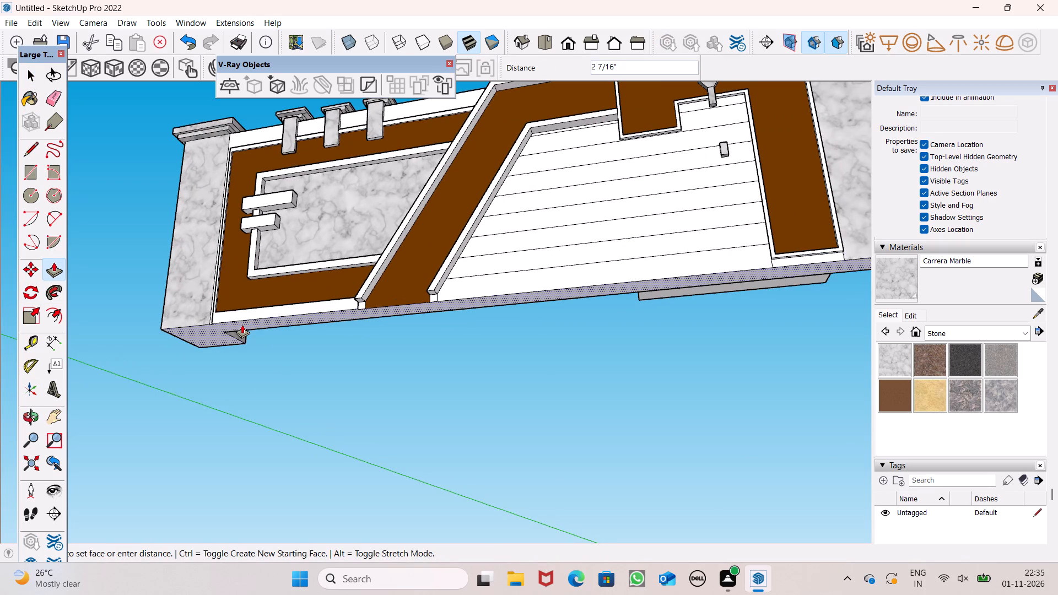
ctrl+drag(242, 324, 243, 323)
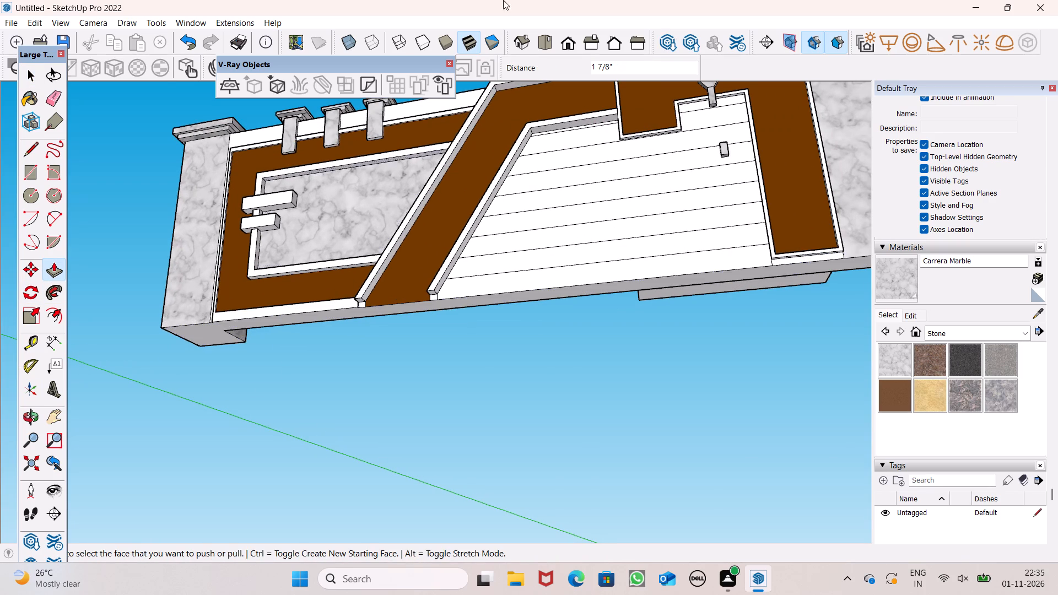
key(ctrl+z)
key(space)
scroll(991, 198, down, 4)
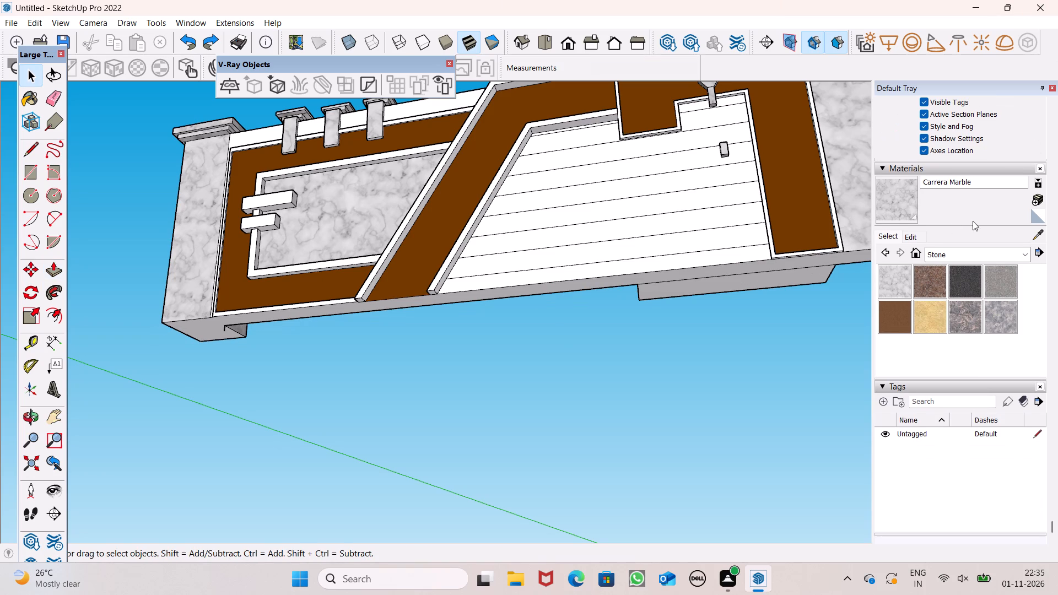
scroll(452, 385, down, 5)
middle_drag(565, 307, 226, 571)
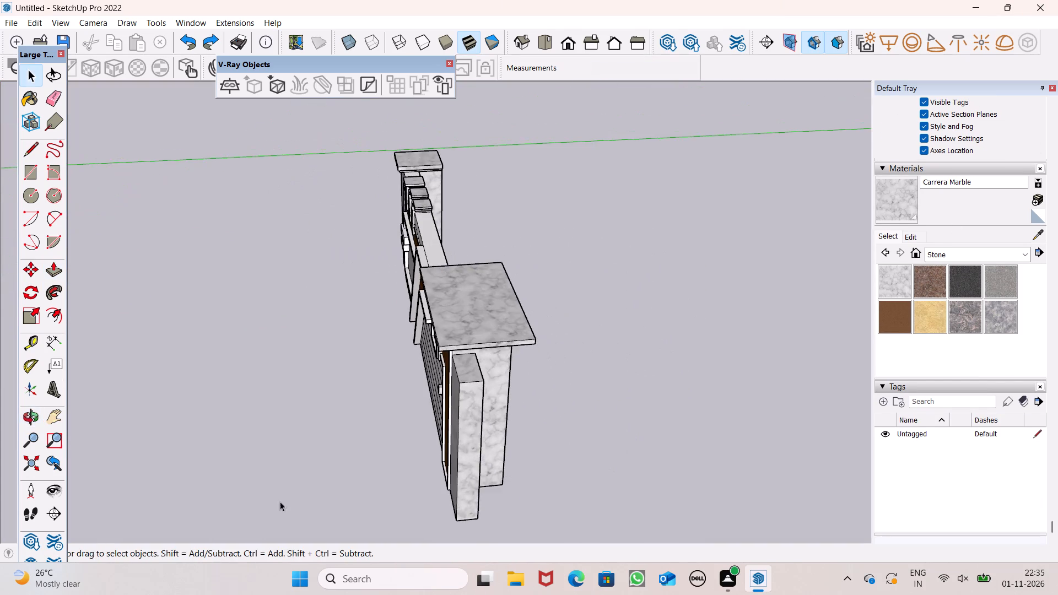
Examine the painted wall's front, end slab and rear from several angles and distances.
scroll(550, 370, down, 2)
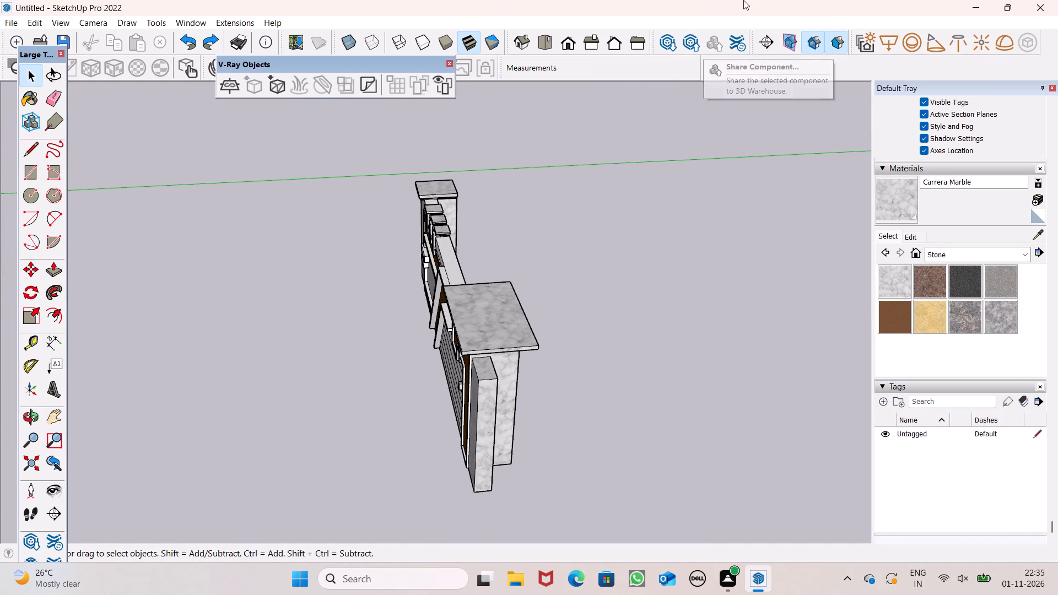
scroll(565, 136, down, 4)
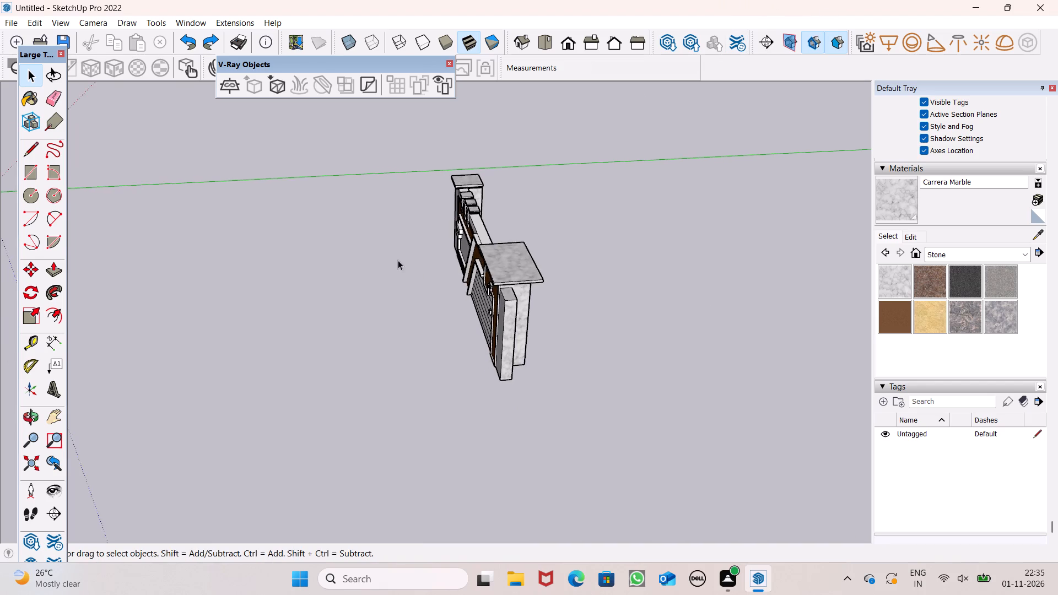
middle_drag(398, 260, 463, 192)
scroll(463, 193, up, 10)
middle_drag(420, 295, 419, 275)
scroll(429, 224, up, 6)
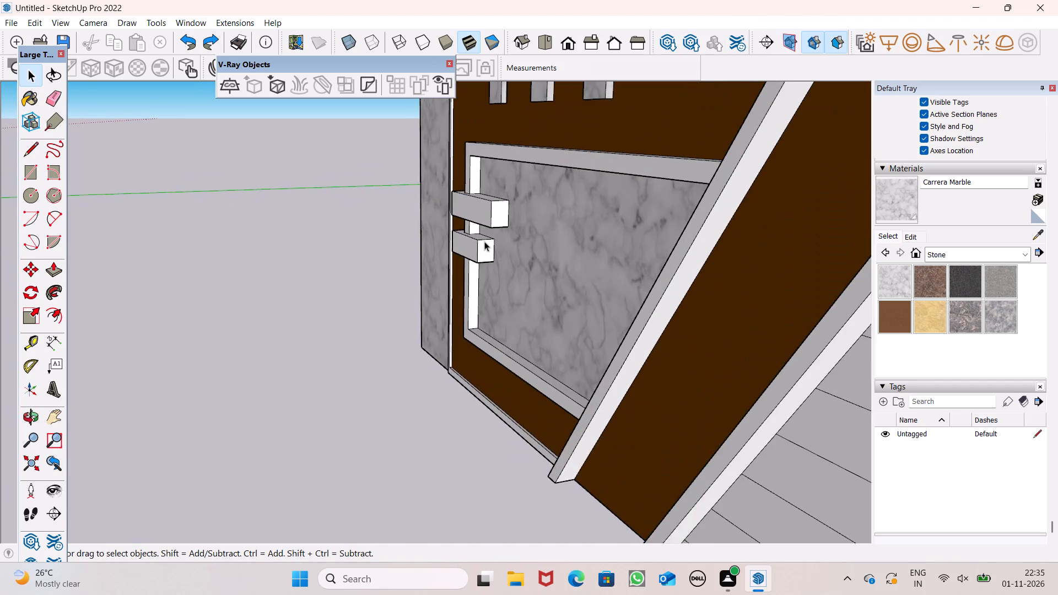
scroll(482, 241, down, 3)
middle_drag(590, 315, 557, 283)
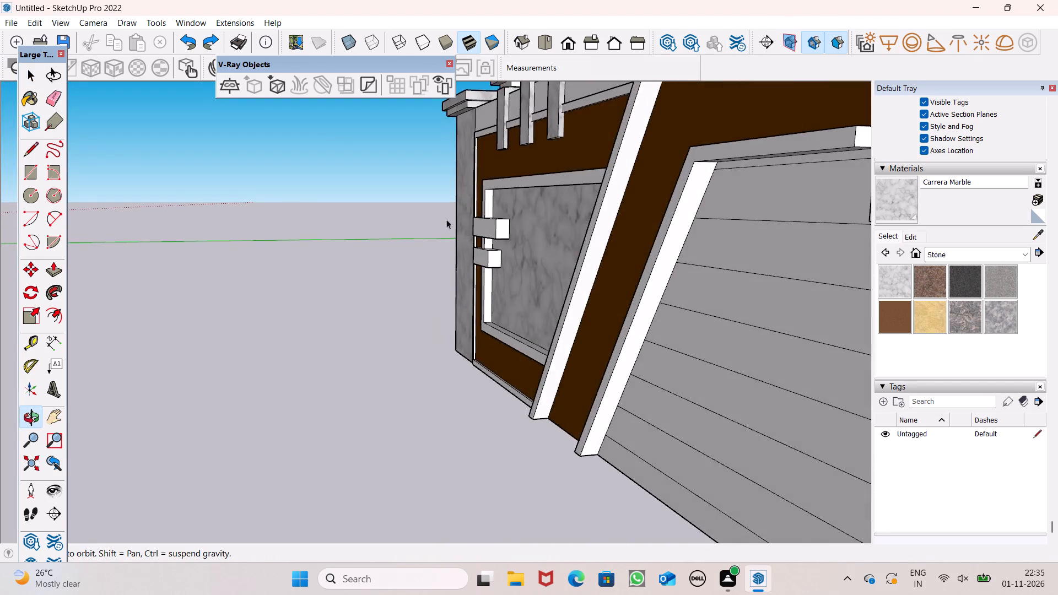
scroll(440, 223, down, 5)
middle_drag(573, 283, 346, 305)
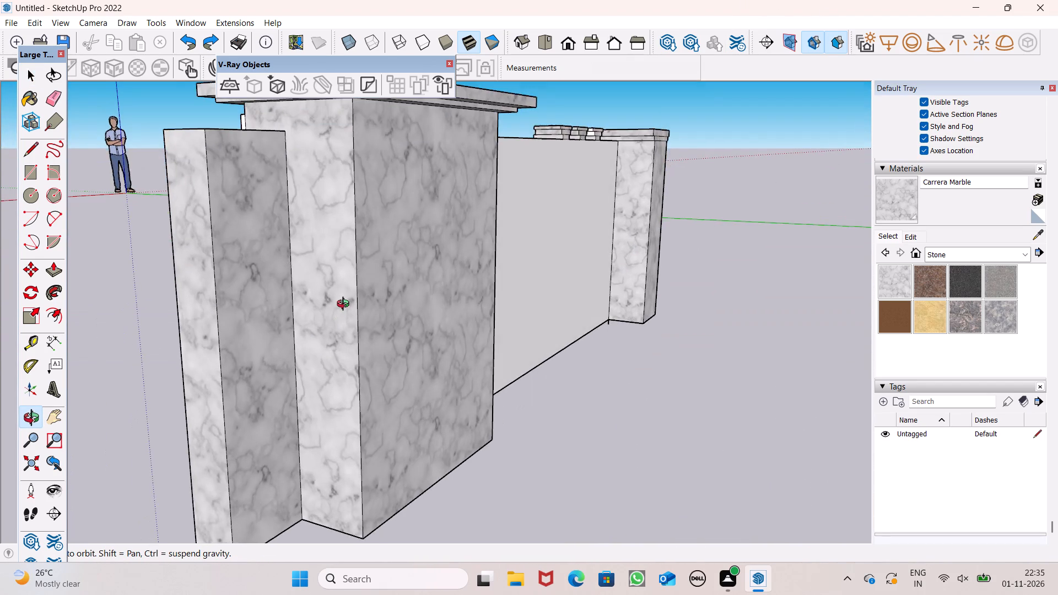
middle_drag(346, 305, 848, 312)
scroll(379, 306, down, 3)
middle_drag(349, 358, 449, 375)
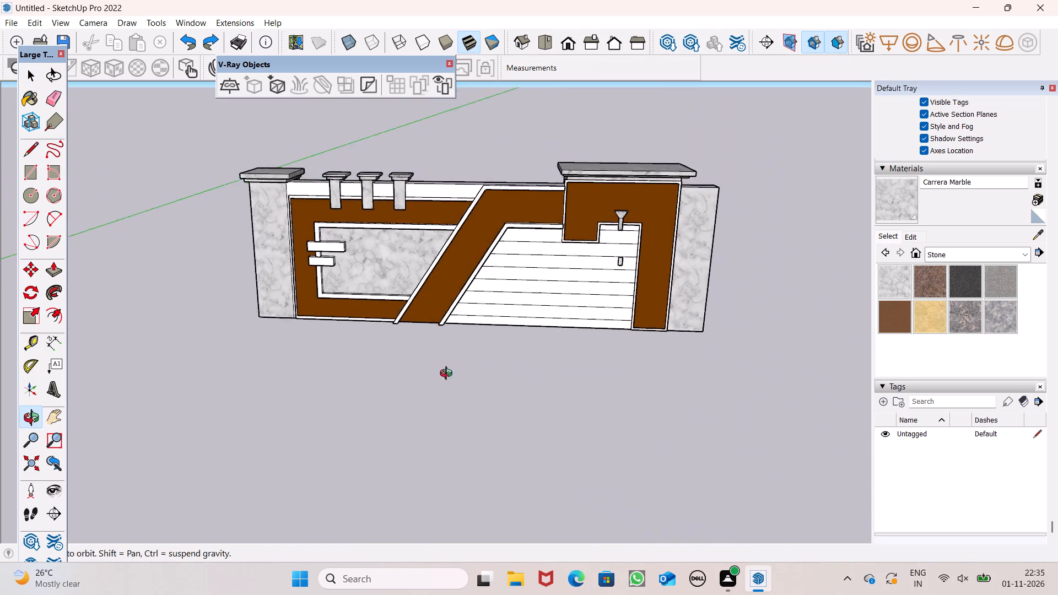
middle_drag(449, 375, 533, 368)
scroll(527, 213, up, 1)
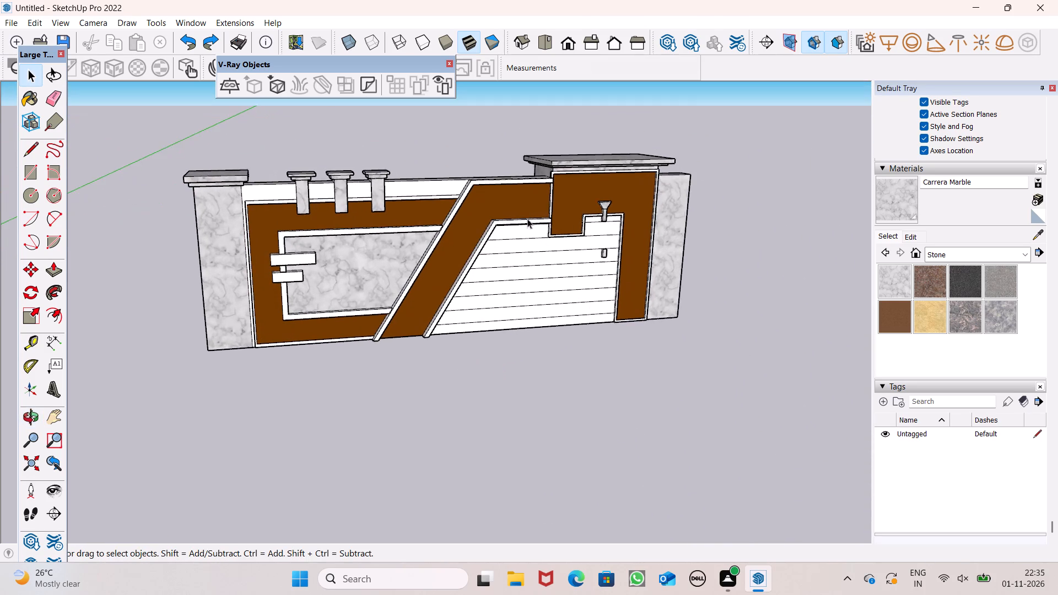
middle_drag(602, 304, 523, 337)
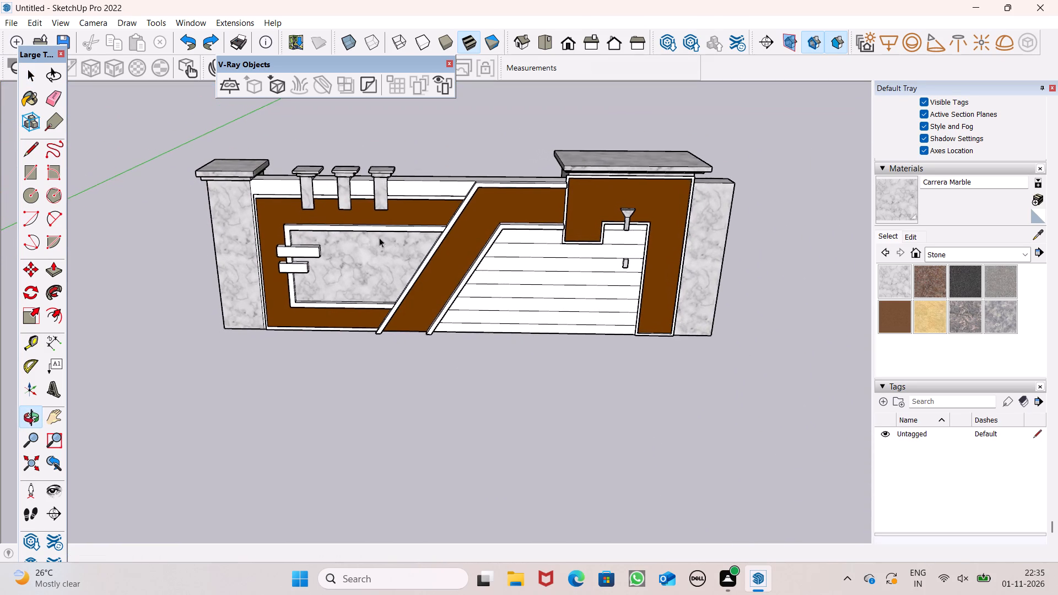
scroll(339, 255, down, 1)
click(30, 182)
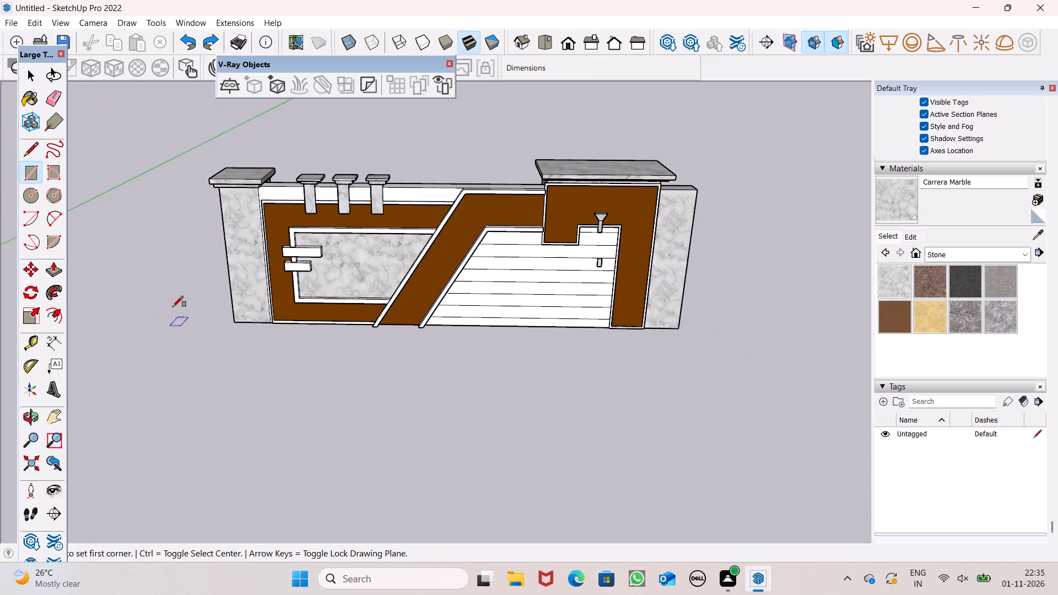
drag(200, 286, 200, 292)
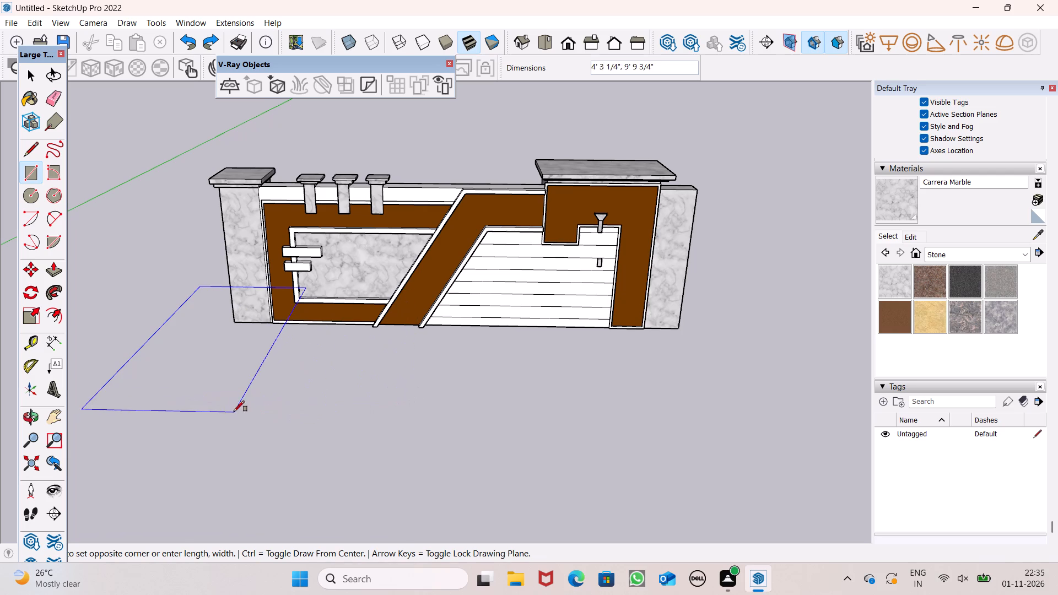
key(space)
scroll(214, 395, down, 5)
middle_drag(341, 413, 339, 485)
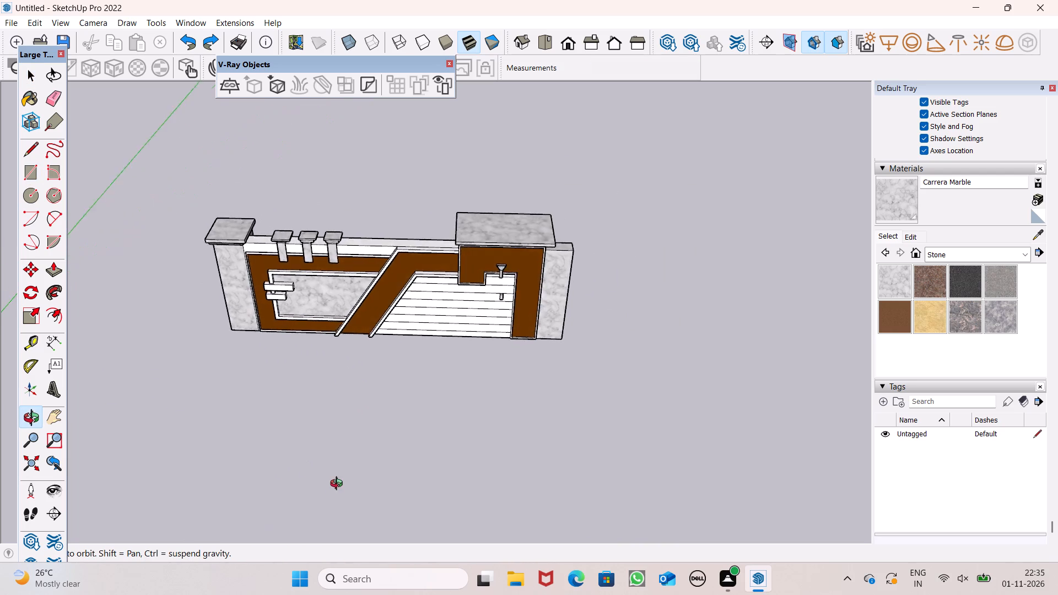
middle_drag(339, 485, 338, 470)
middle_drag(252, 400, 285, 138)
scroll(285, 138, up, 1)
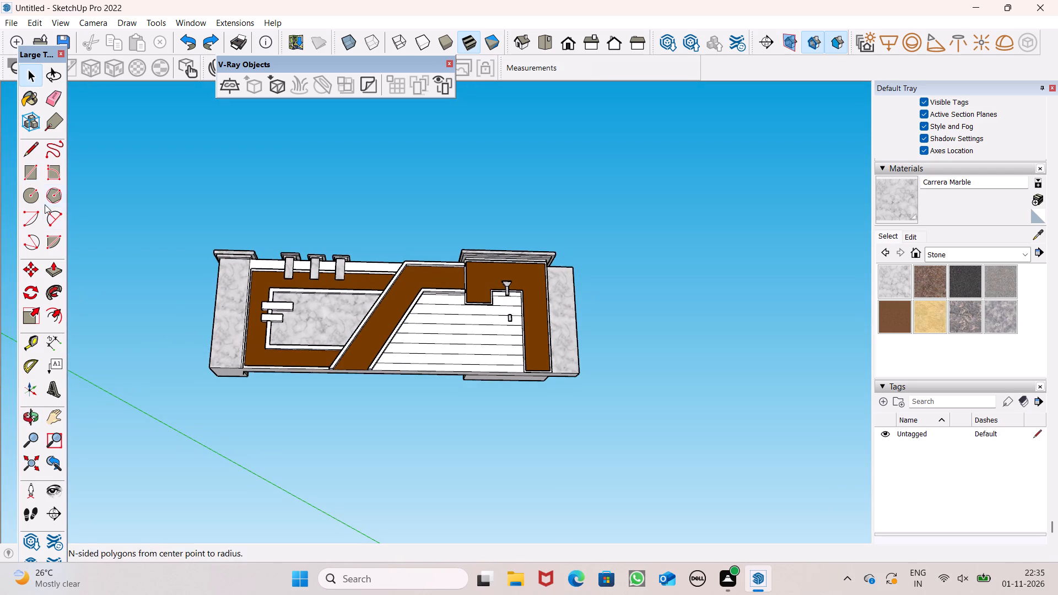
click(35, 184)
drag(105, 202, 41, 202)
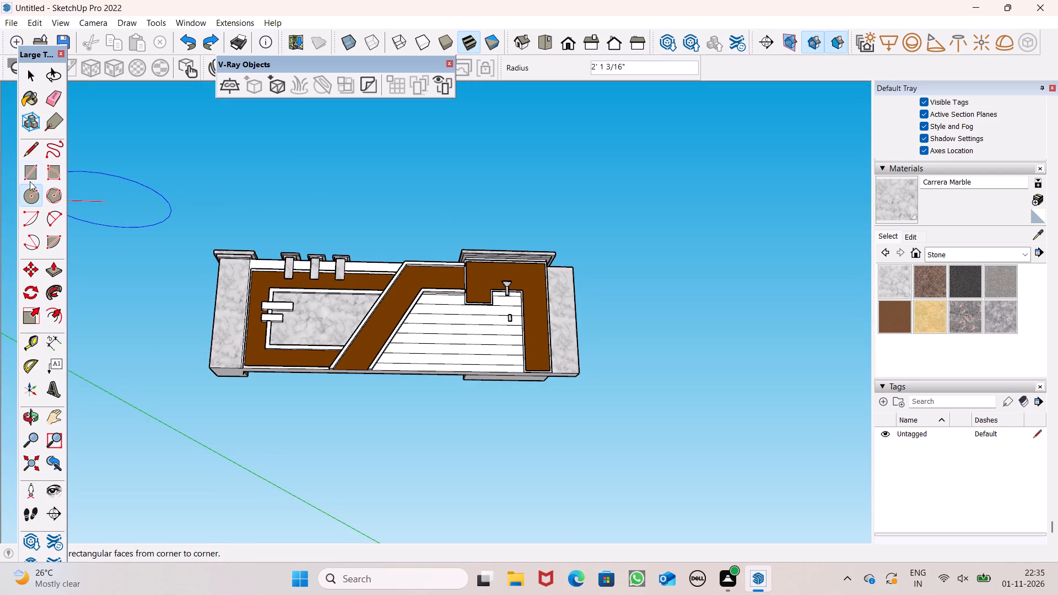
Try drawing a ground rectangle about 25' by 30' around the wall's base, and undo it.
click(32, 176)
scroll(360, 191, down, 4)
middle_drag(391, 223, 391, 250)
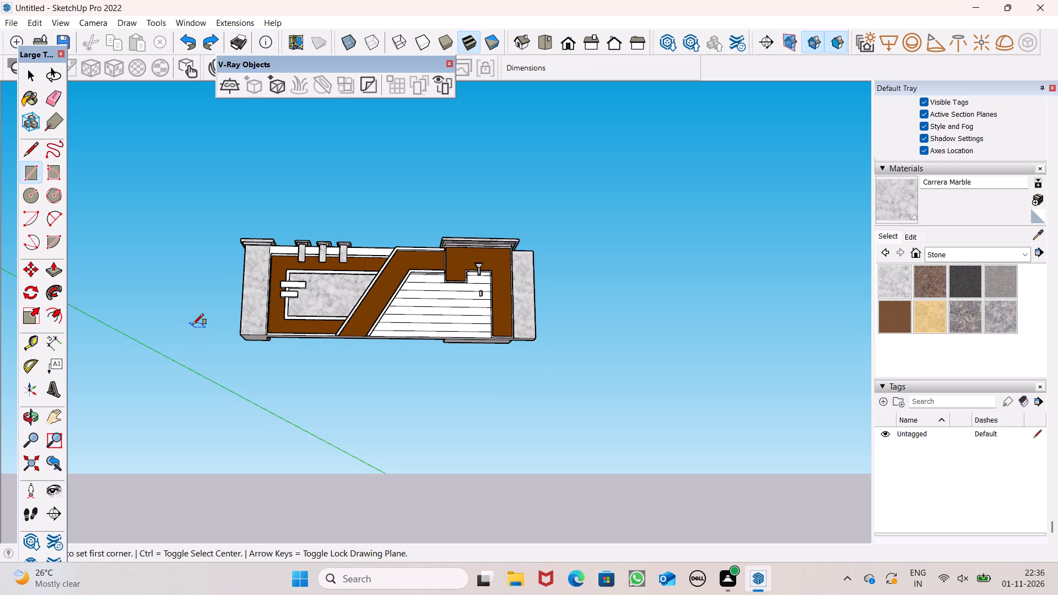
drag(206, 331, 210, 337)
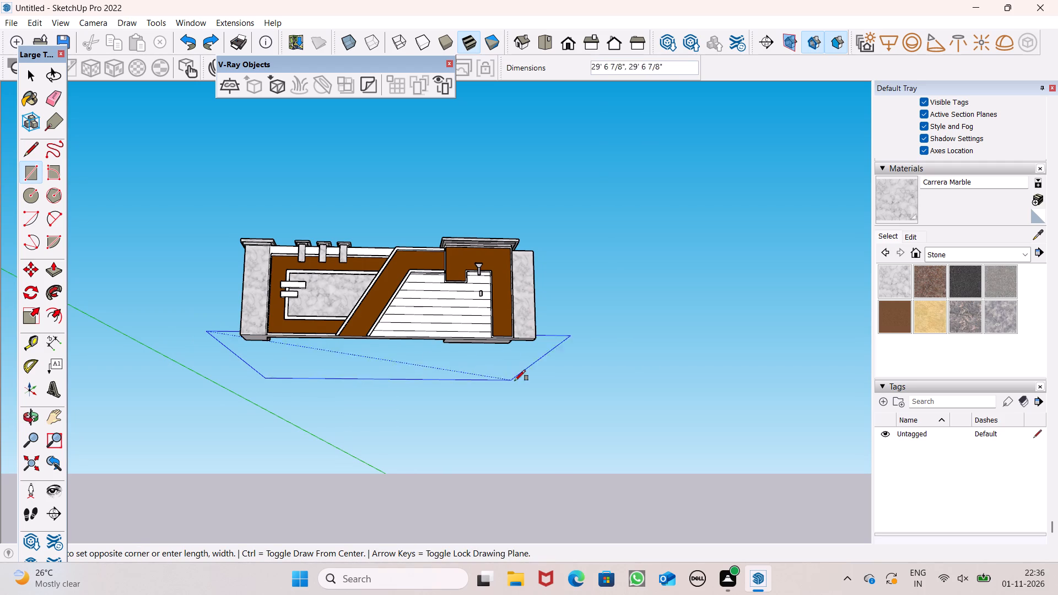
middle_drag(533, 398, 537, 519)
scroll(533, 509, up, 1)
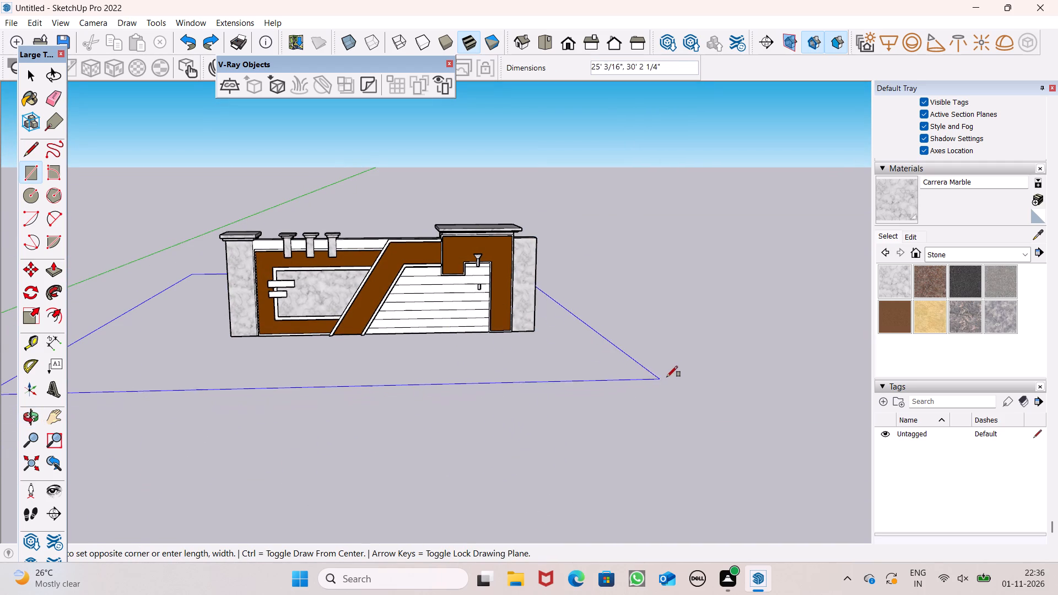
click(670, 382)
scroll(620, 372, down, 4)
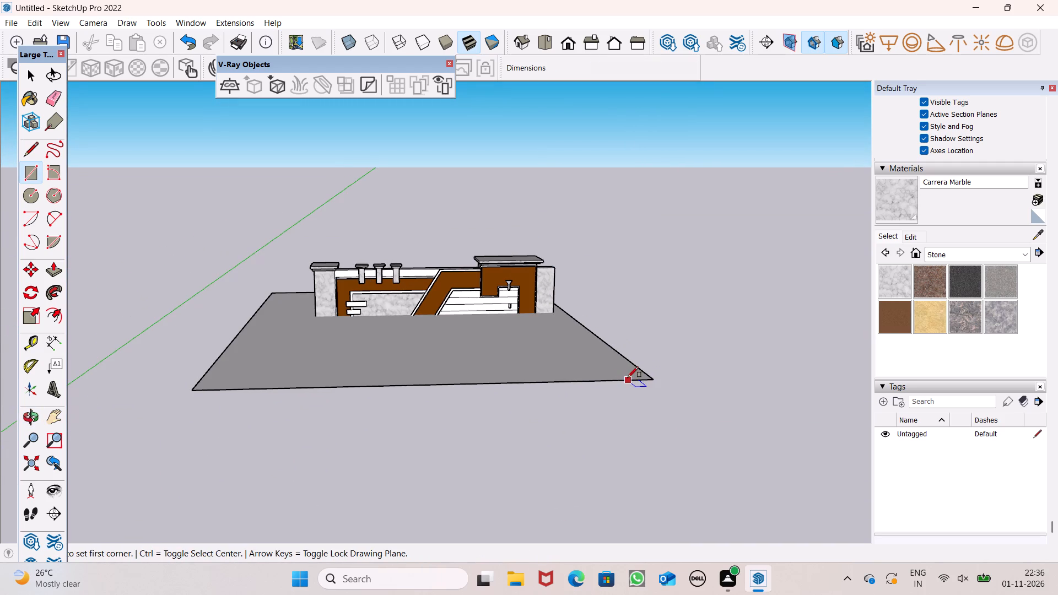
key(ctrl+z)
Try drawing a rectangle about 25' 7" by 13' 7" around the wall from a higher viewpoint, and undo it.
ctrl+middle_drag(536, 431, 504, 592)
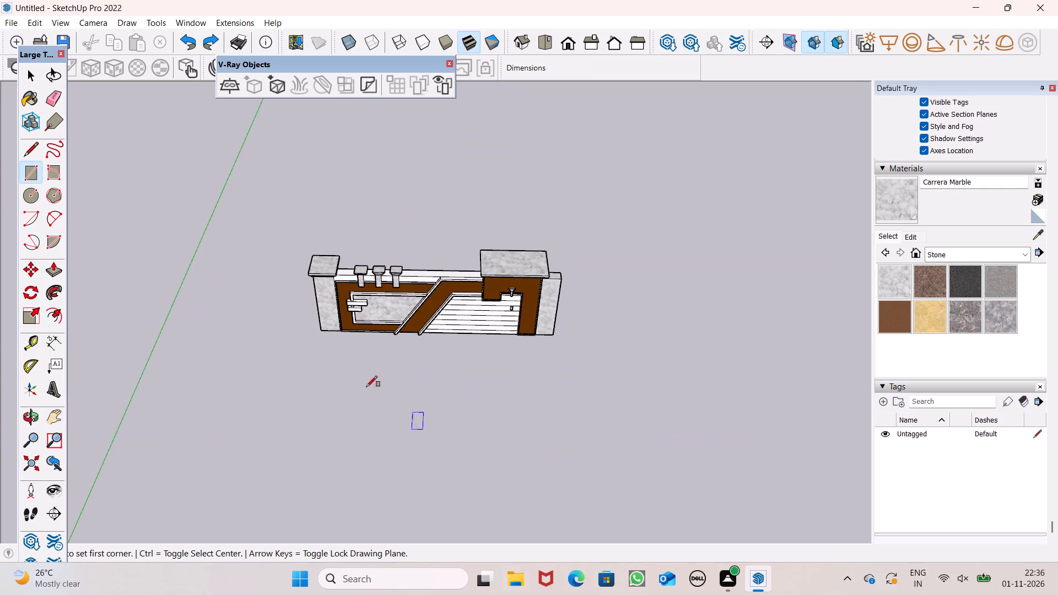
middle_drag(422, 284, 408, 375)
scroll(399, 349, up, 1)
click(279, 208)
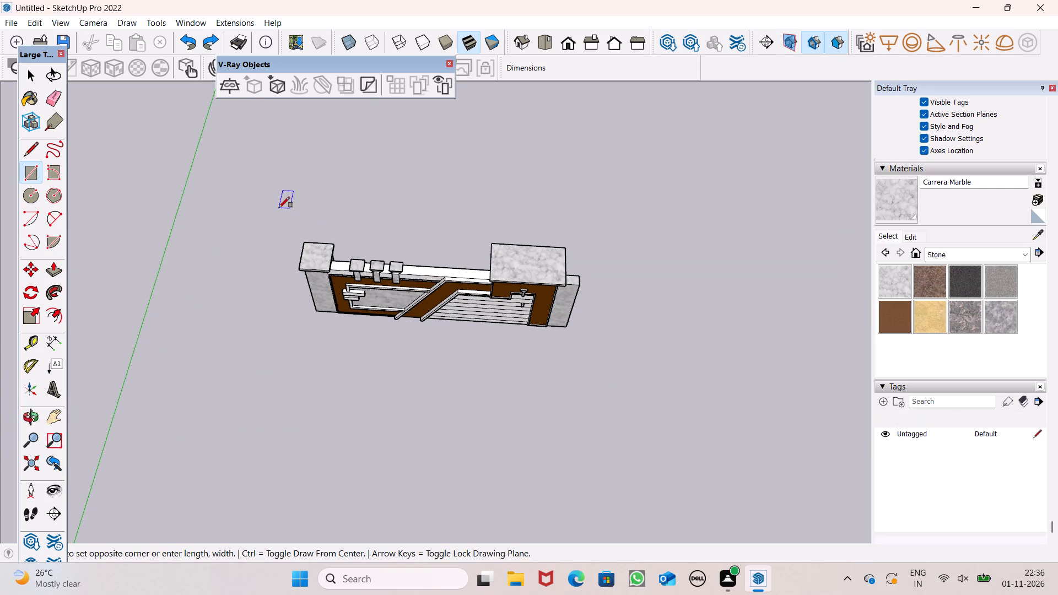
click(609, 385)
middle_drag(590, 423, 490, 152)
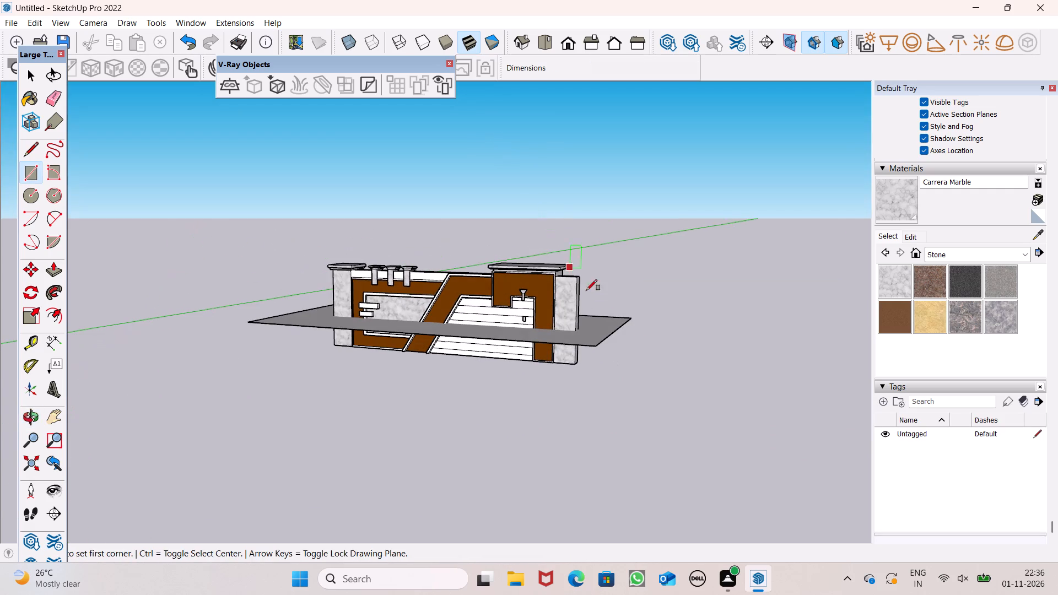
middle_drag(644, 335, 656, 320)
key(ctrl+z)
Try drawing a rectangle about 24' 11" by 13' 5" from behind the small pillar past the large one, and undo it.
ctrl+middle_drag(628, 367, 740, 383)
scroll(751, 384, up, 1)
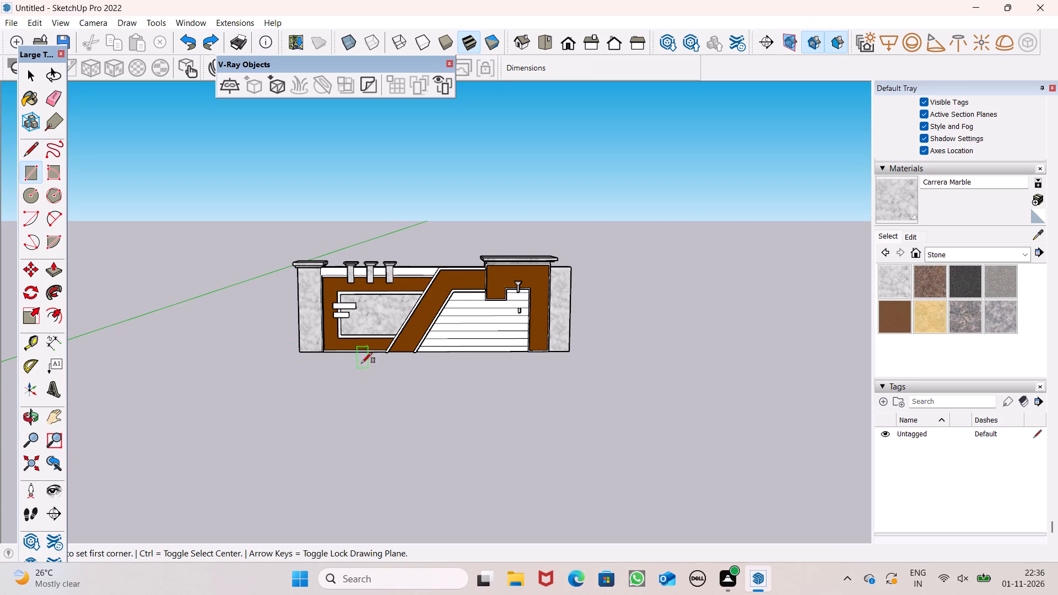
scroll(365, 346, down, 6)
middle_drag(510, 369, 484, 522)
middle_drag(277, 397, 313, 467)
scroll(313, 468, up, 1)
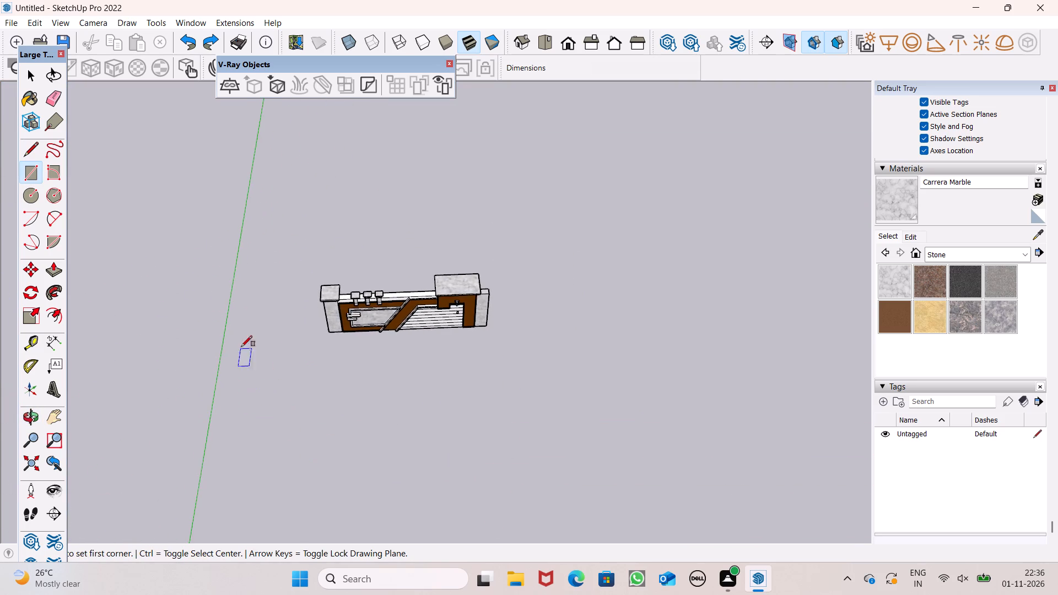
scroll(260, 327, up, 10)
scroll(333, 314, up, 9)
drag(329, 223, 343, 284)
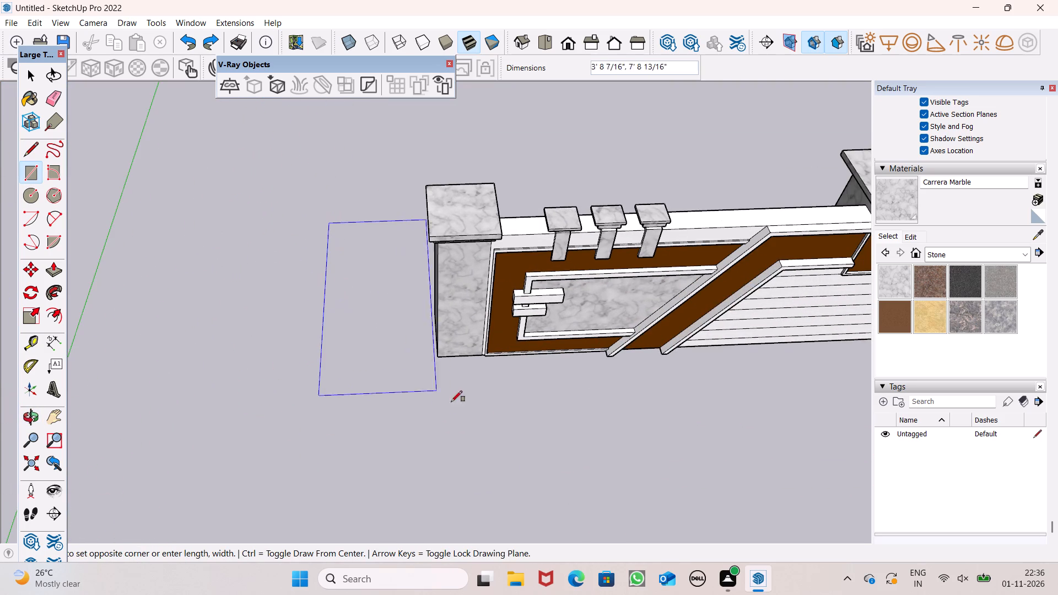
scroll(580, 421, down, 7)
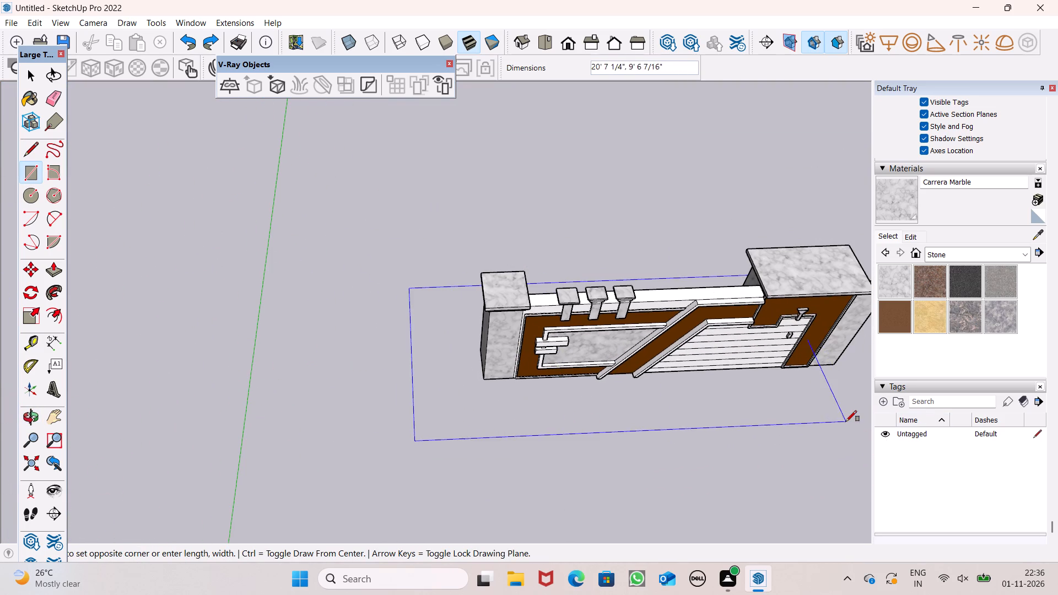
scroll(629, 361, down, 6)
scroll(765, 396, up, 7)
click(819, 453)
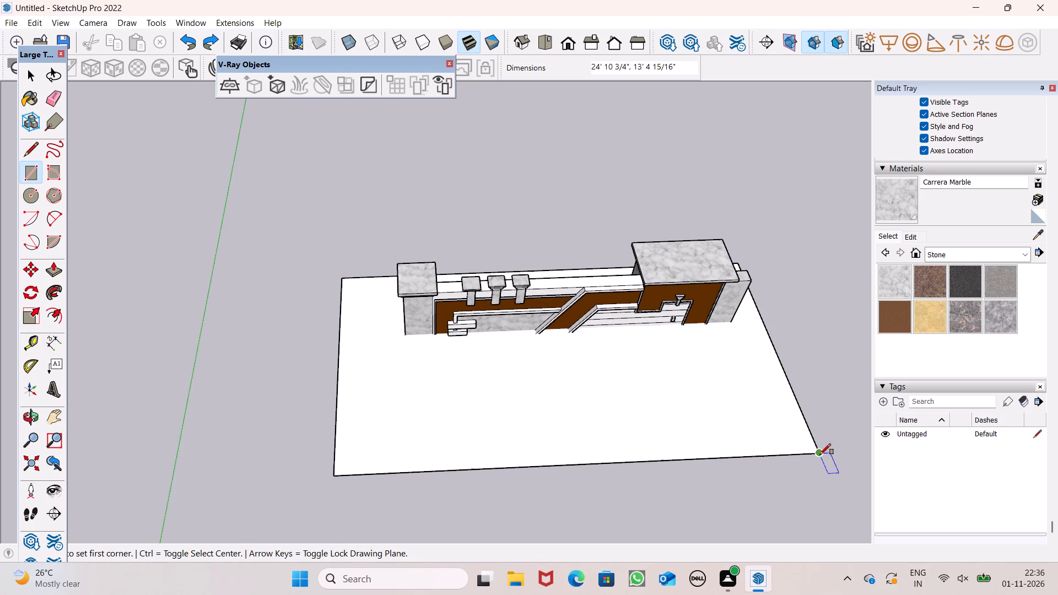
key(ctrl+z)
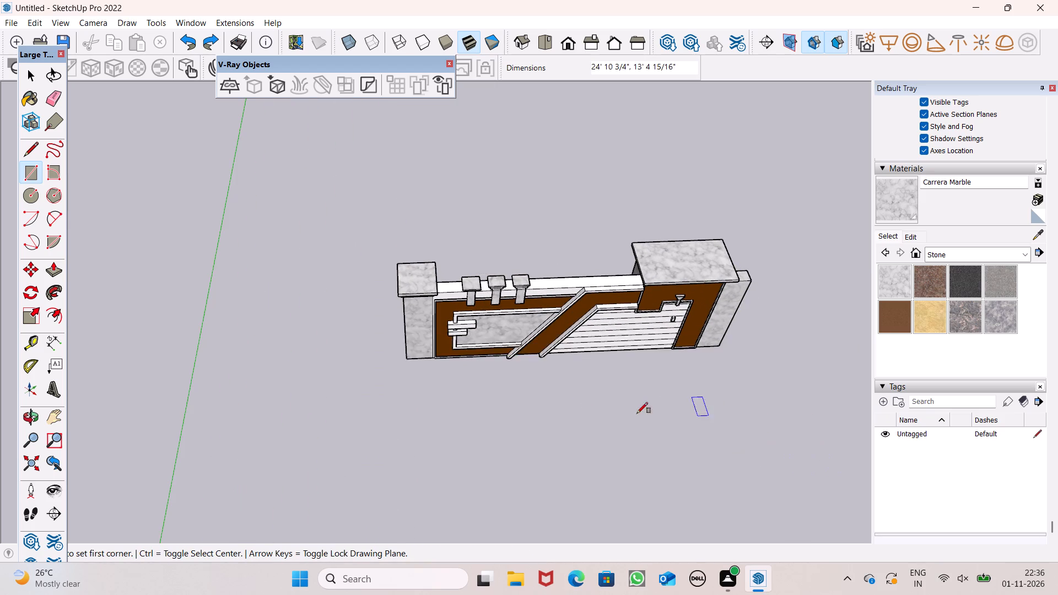
Draw a separate ground rectangle about 25' by 22' on open ground between the wall and the red axis.
scroll(549, 398, down, 4)
middle_drag(560, 435, 428, 303)
scroll(435, 306, up, 1)
scroll(328, 268, down, 5)
middle_drag(373, 500, 533, 436)
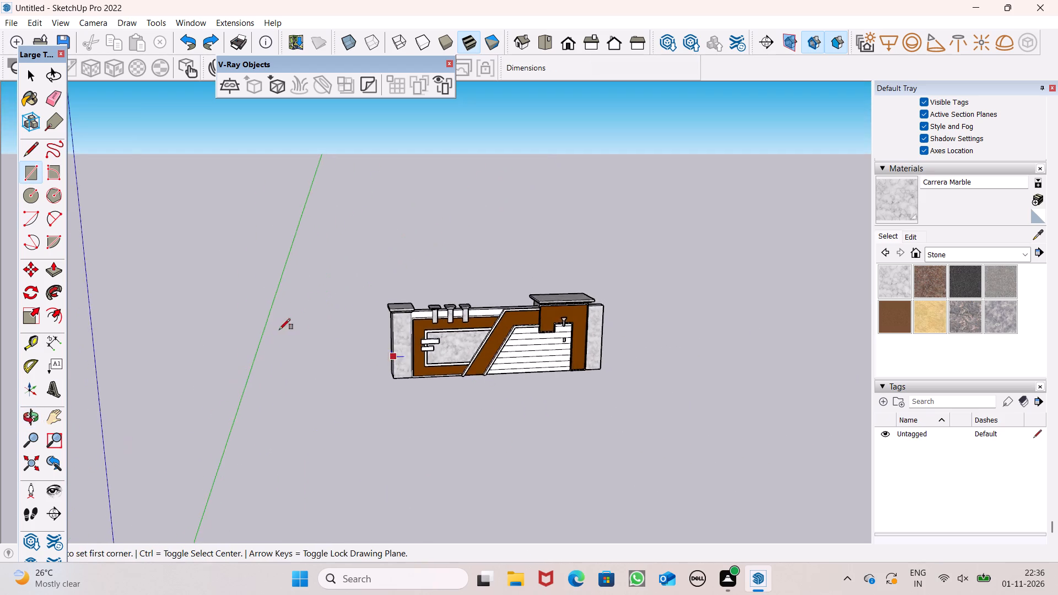
scroll(236, 327, down, 4)
middle_drag(543, 407, 503, 414)
click(575, 388)
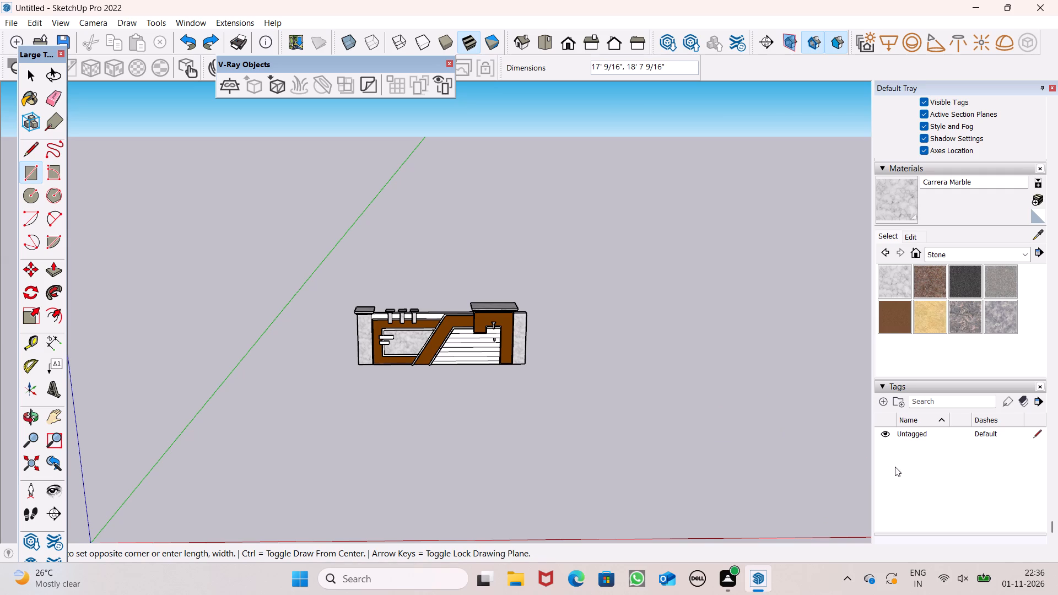
scroll(573, 492, down, 6)
scroll(476, 443, down, 4)
middle_drag(552, 464, 547, 466)
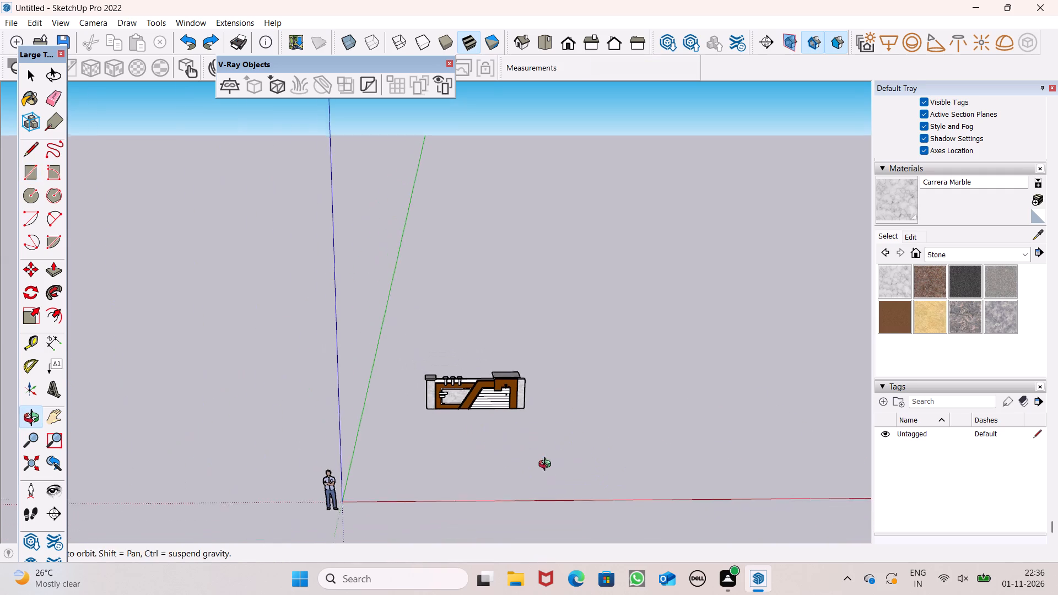
middle_drag(547, 466, 507, 463)
scroll(507, 463, up, 1)
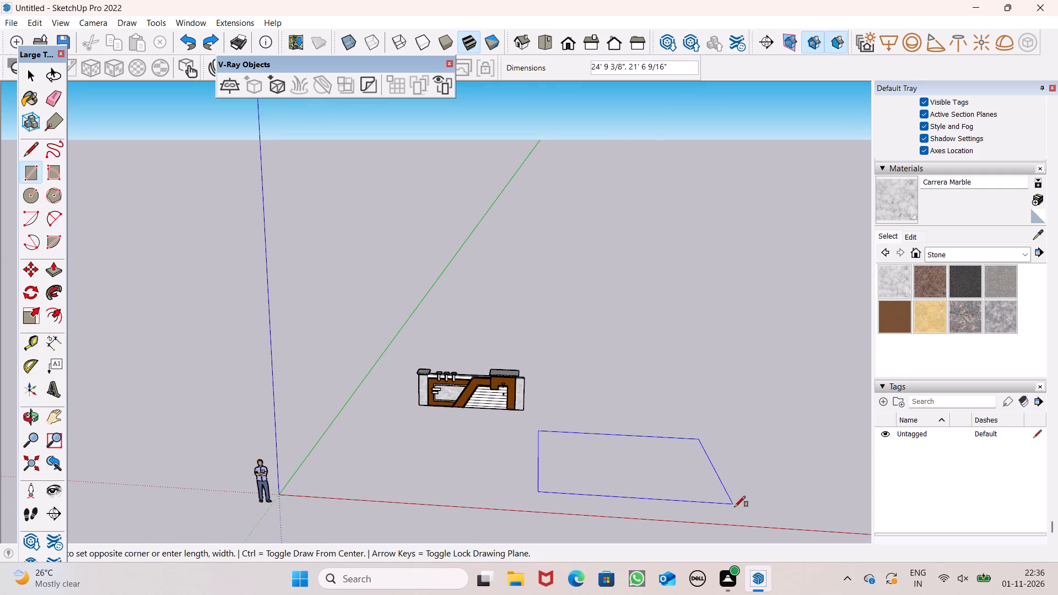
click(746, 509)
Select all of the wall's connected geometry and make it a group.
key(space)
scroll(387, 425, up, 3)
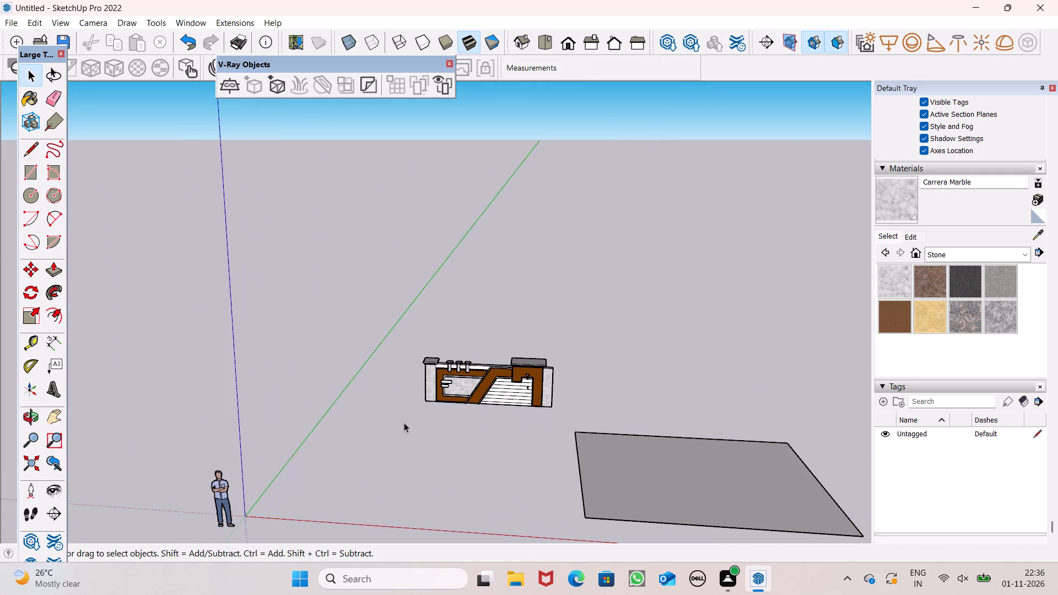
triple_click(494, 393)
double_click(494, 391)
right_click(494, 391)
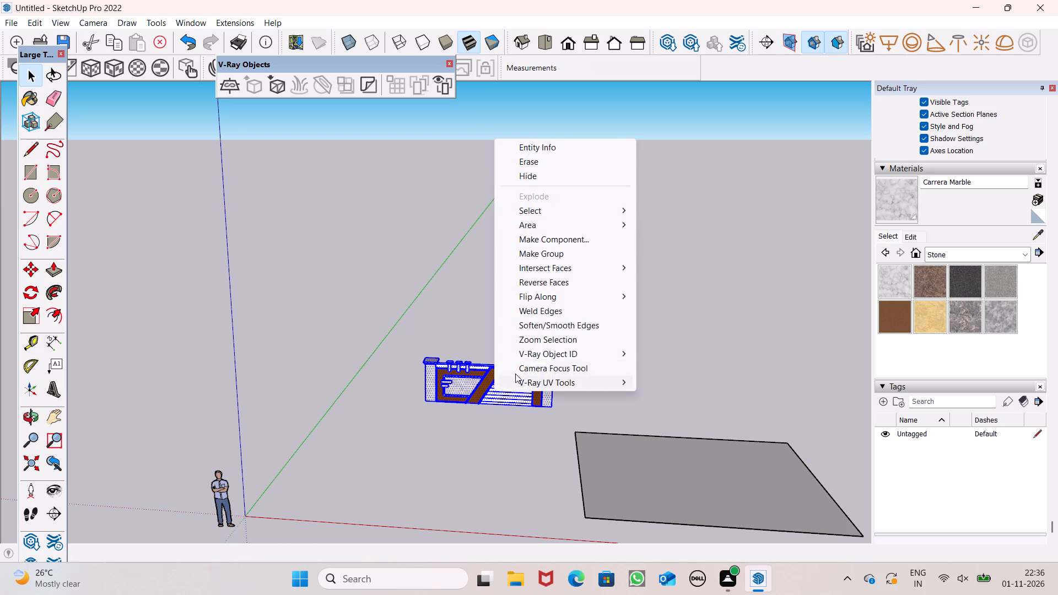
click(535, 252)
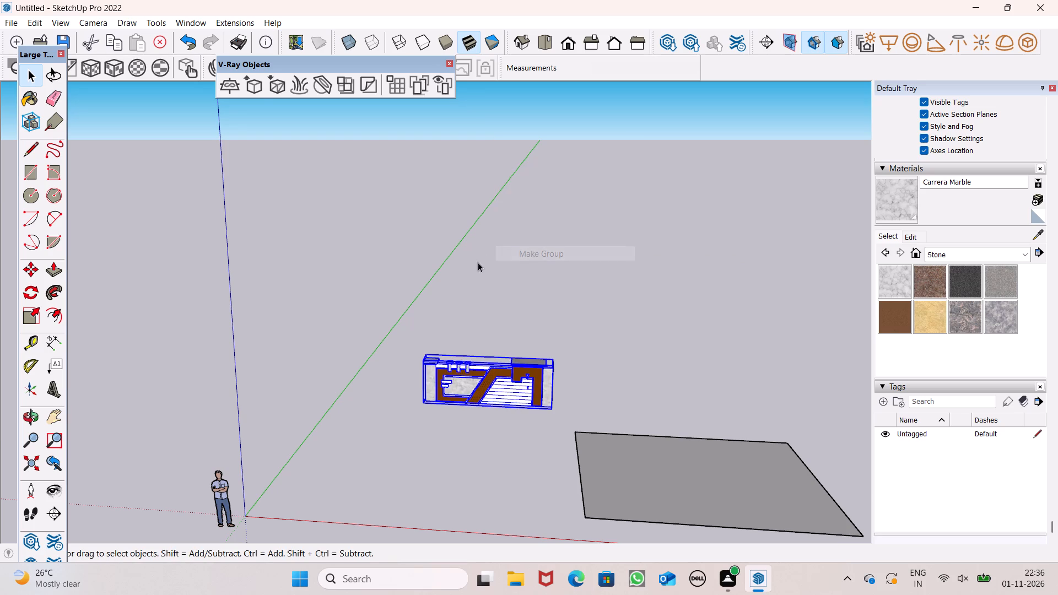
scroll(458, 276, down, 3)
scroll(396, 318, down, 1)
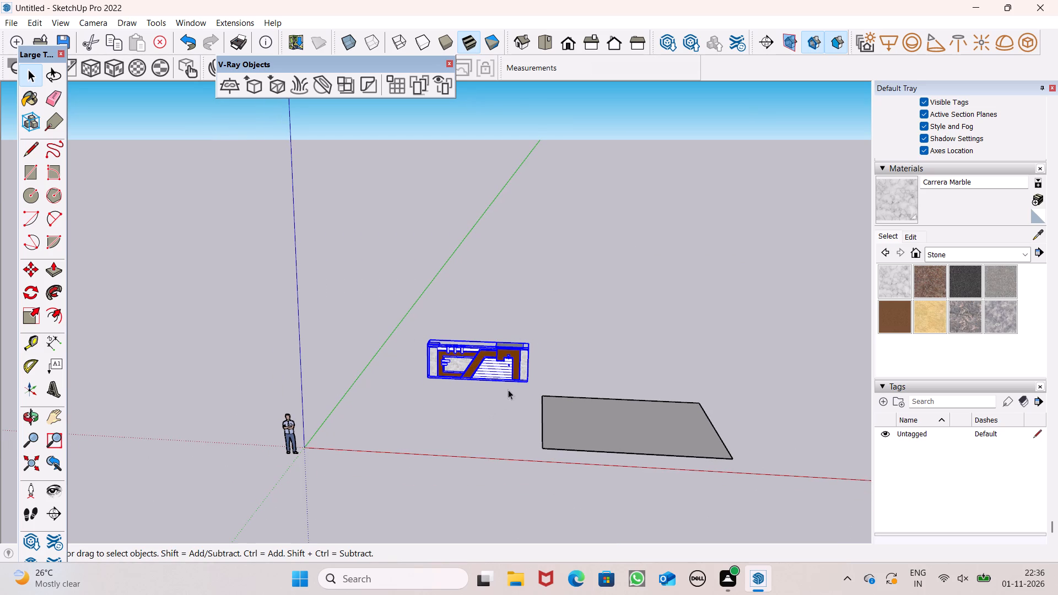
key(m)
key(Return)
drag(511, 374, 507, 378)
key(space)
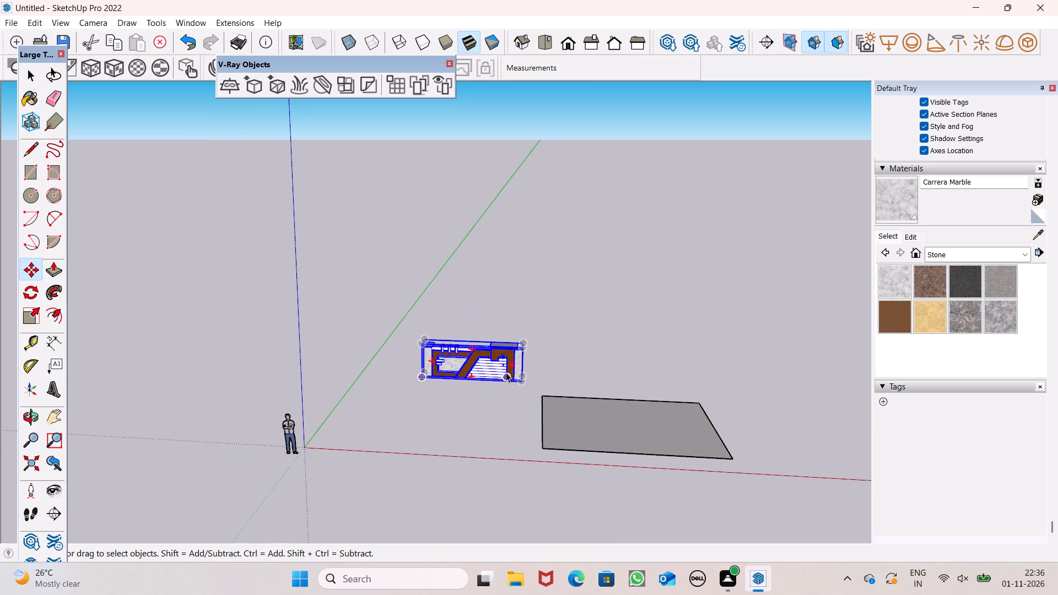
Extrude the separate ground rectangle upward by 6" to form a slab.
click(530, 318)
scroll(532, 302, down, 5)
middle_drag(584, 411, 587, 462)
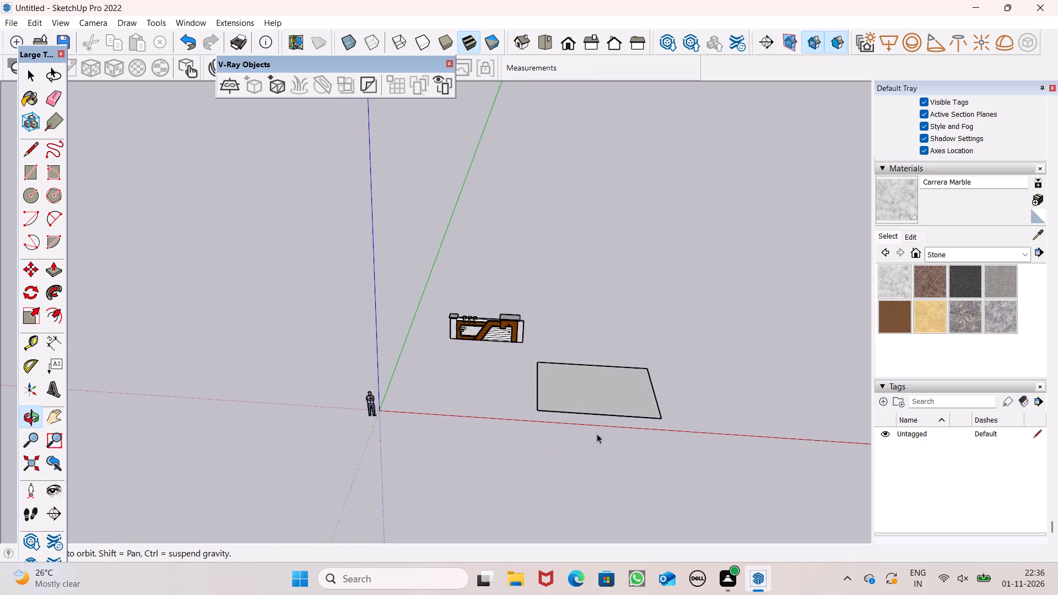
scroll(602, 429, up, 9)
scroll(507, 387, down, 3)
middle_drag(597, 414, 587, 448)
scroll(528, 401, up, 4)
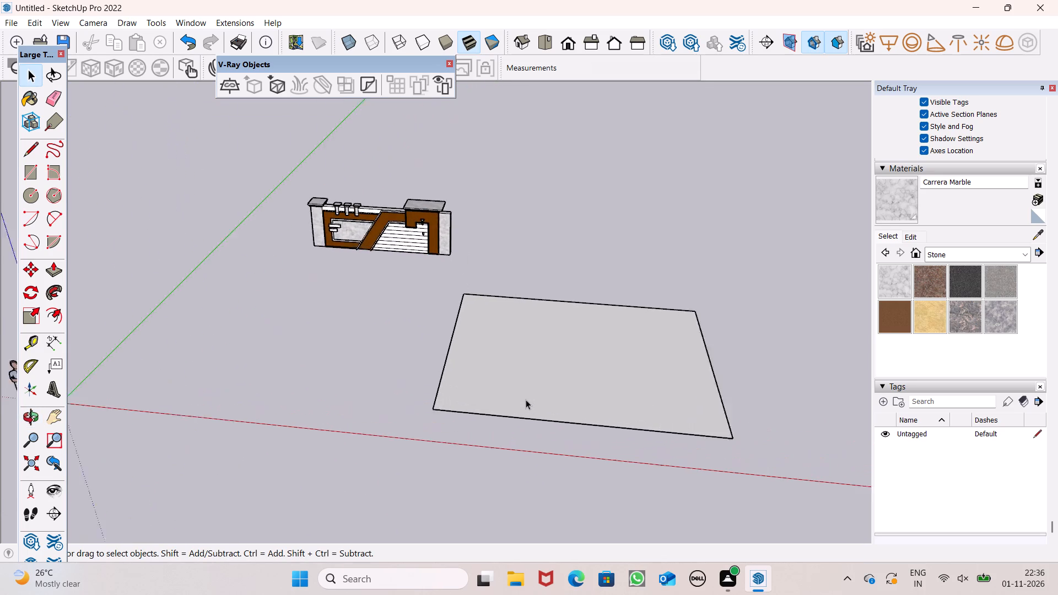
scroll(526, 399, up, 1)
middle_drag(452, 440, 456, 457)
click(44, 271)
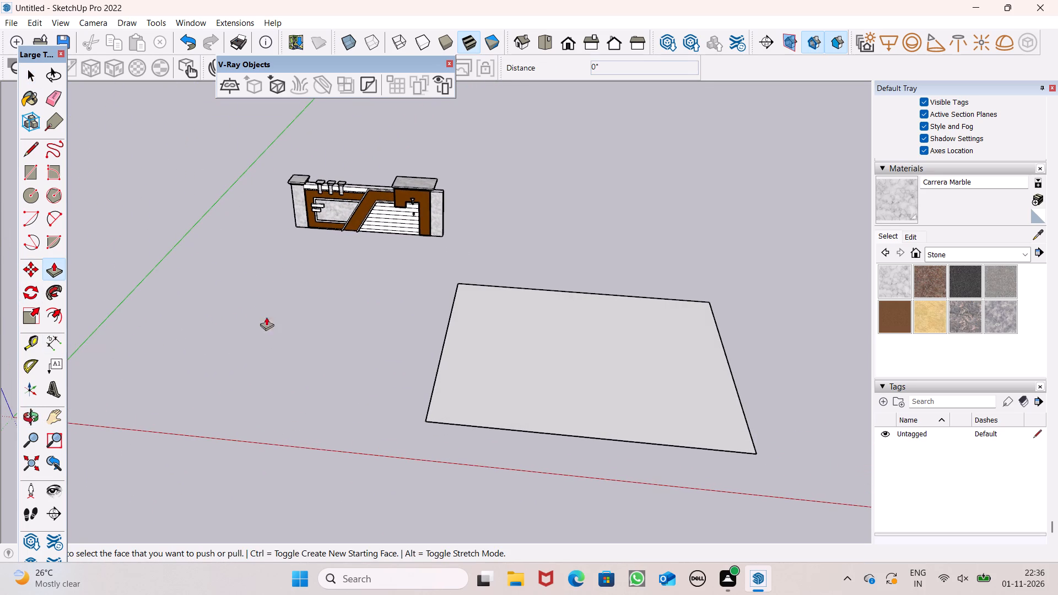
drag(462, 404, 466, 389)
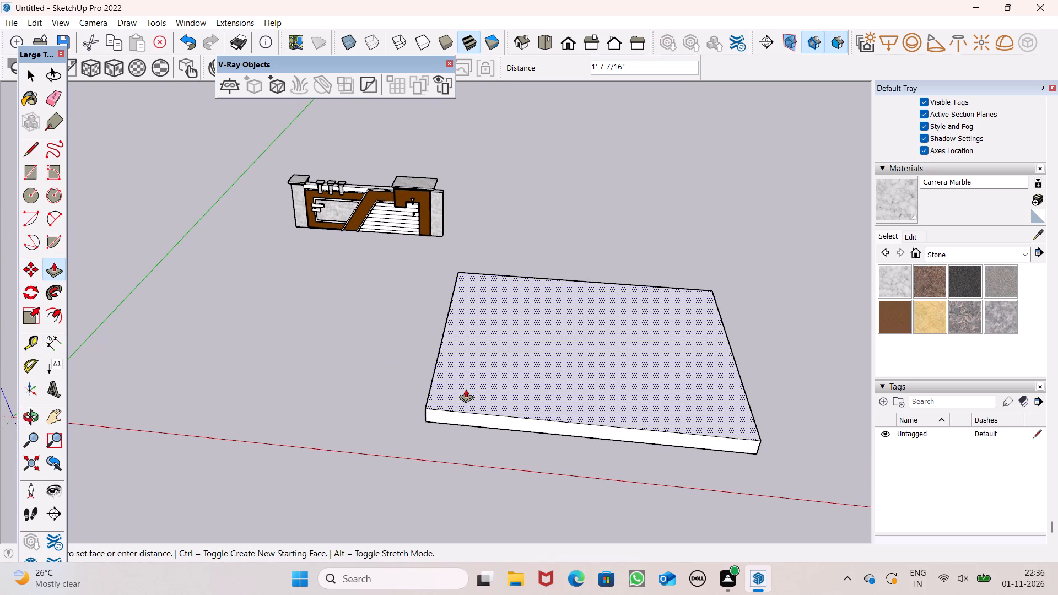
drag(466, 389, 466, 388)
key(6)
key(shift+quotedbl)
key(Return)
Push the slab's narrow end face nearest the green axis inward by 5 3/4".
scroll(465, 387, down, 3)
middle_drag(361, 423, 537, 368)
scroll(492, 390, up, 5)
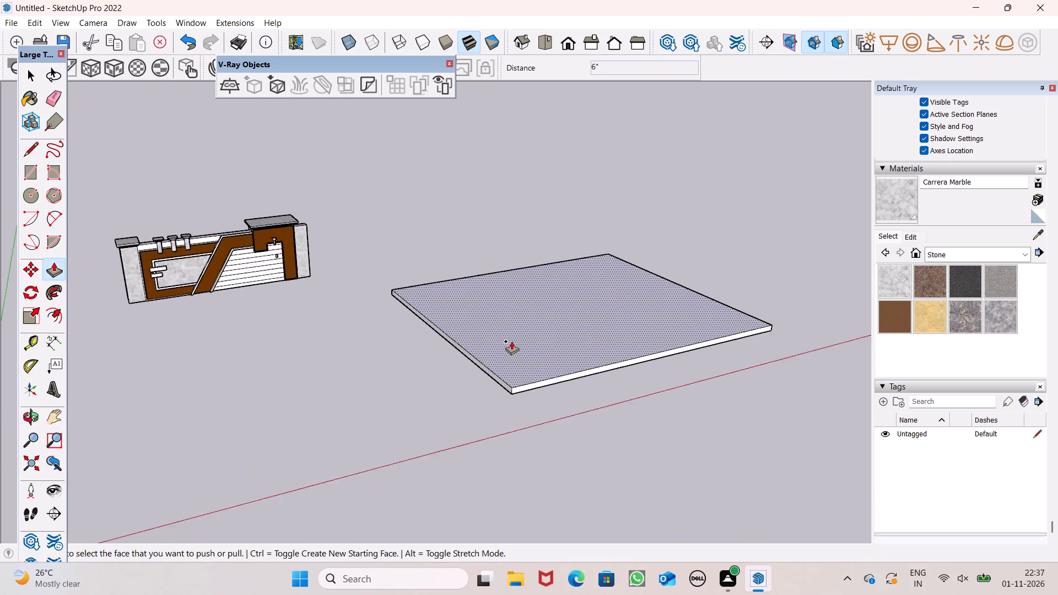
scroll(511, 341, up, 3)
drag(479, 397, 488, 394)
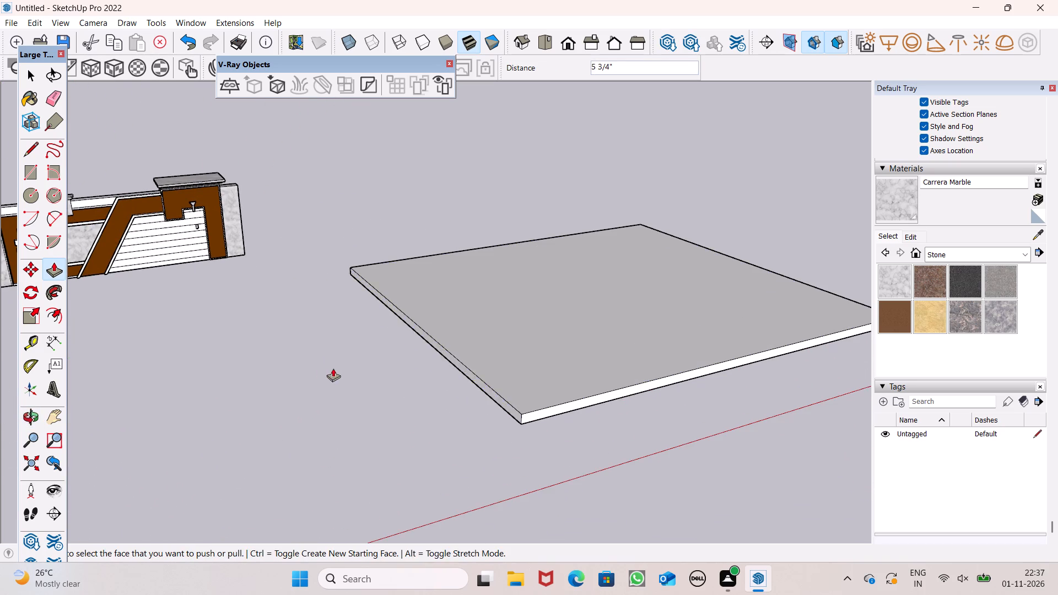
Narrow the slab by pushing its long side face farthest from the red axis inward by about 10'.
scroll(326, 368, down, 6)
middle_drag(410, 379, 163, 376)
middle_drag(490, 444, 301, 464)
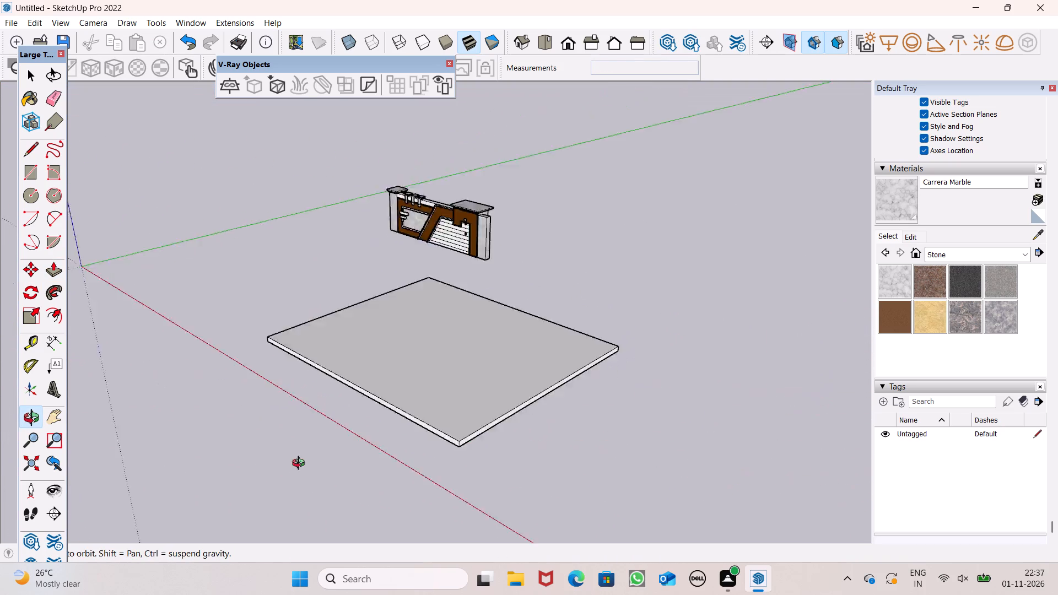
middle_drag(301, 464, 0, 443)
scroll(0, 443, up, 1)
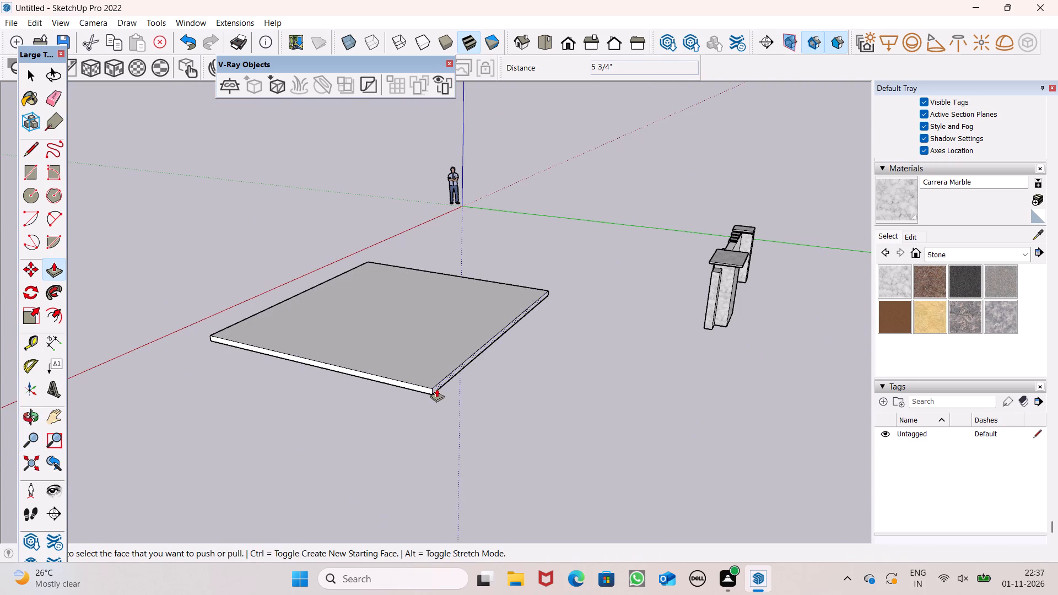
drag(436, 388, 322, 378)
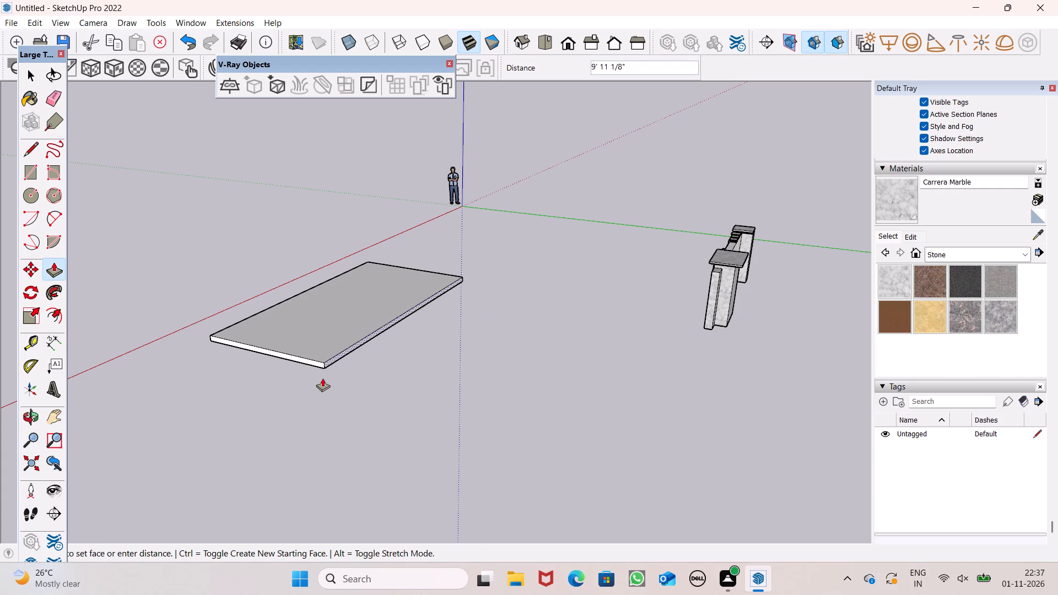
drag(322, 378, 312, 377)
Measure the slab's thickness at its front corner with the Dimension tool, without placing the dimension.
middle_drag(272, 388, 479, 344)
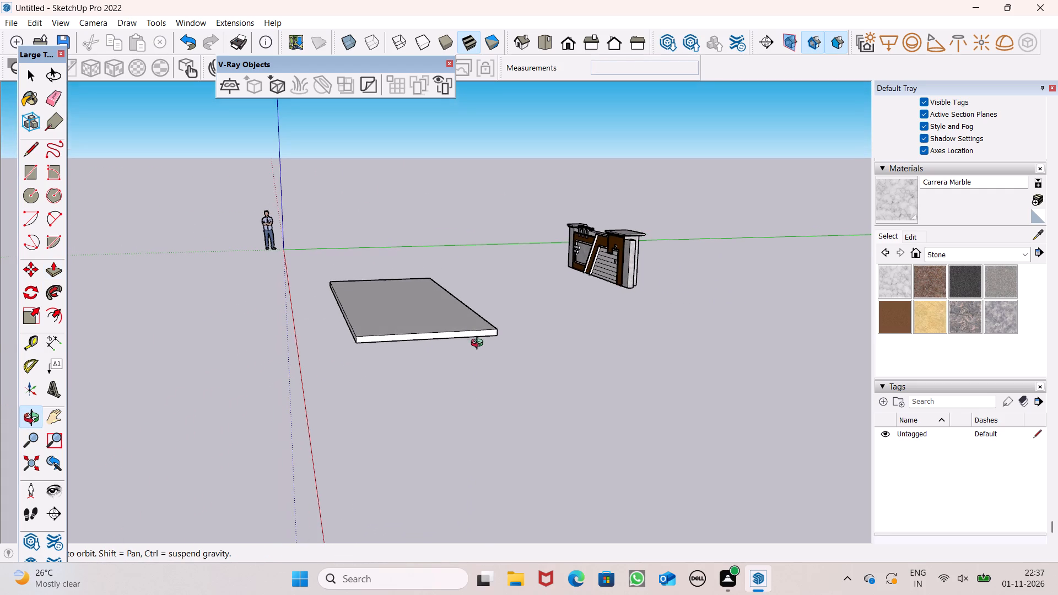
click(54, 335)
scroll(332, 376, up, 3)
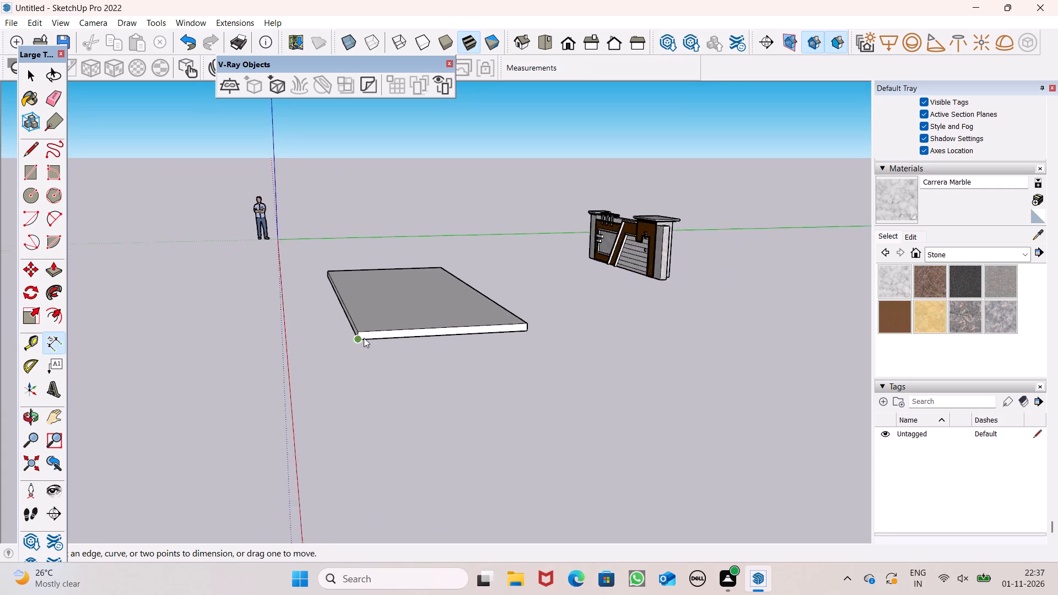
scroll(364, 338, up, 12)
middle_drag(333, 336, 353, 326)
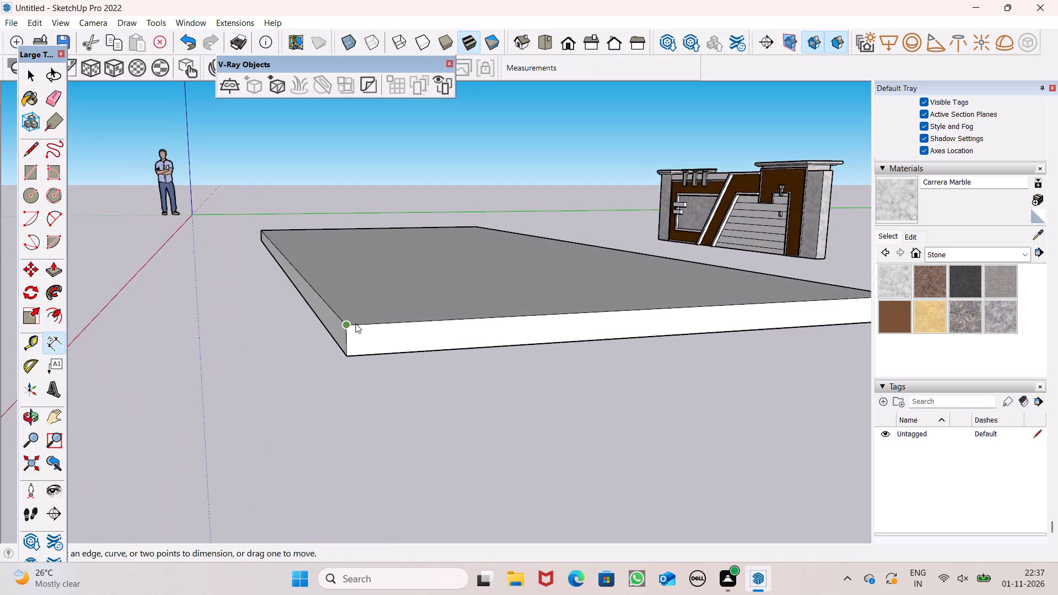
scroll(355, 323, up, 4)
click(344, 331)
middle_drag(343, 402, 357, 393)
scroll(354, 398, up, 1)
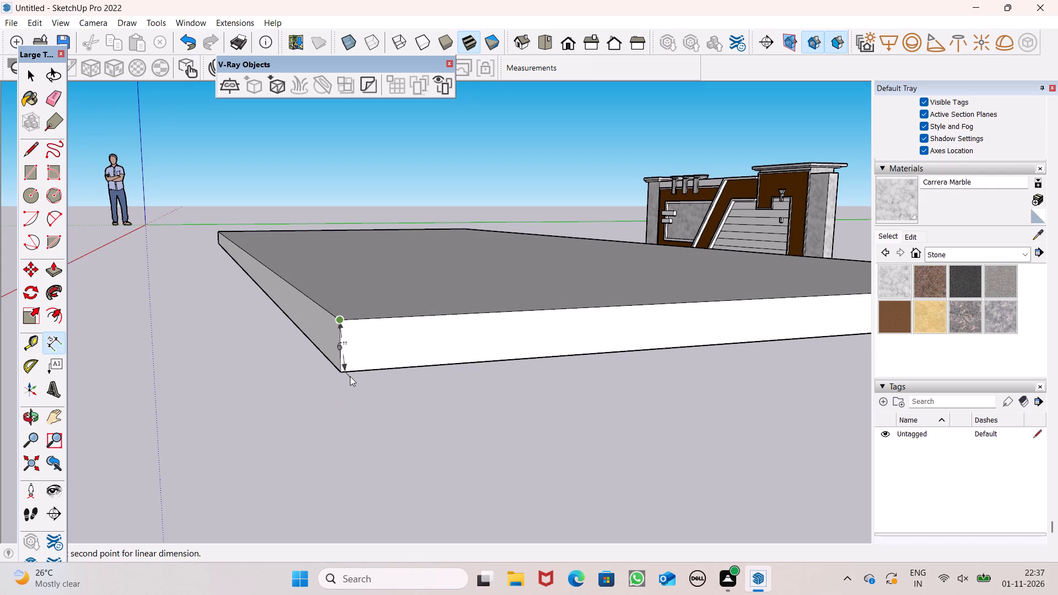
key(space)
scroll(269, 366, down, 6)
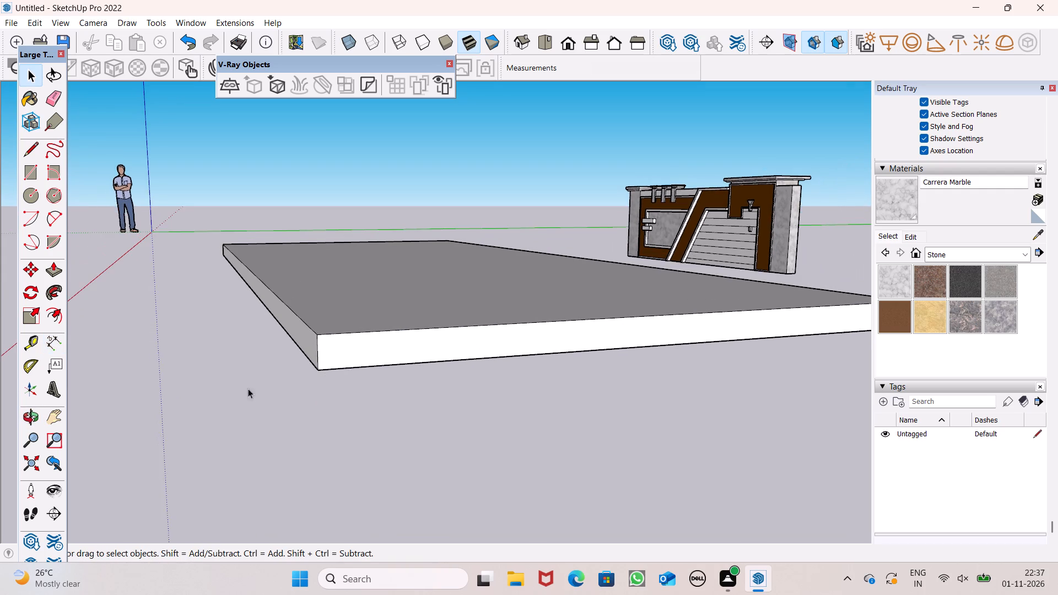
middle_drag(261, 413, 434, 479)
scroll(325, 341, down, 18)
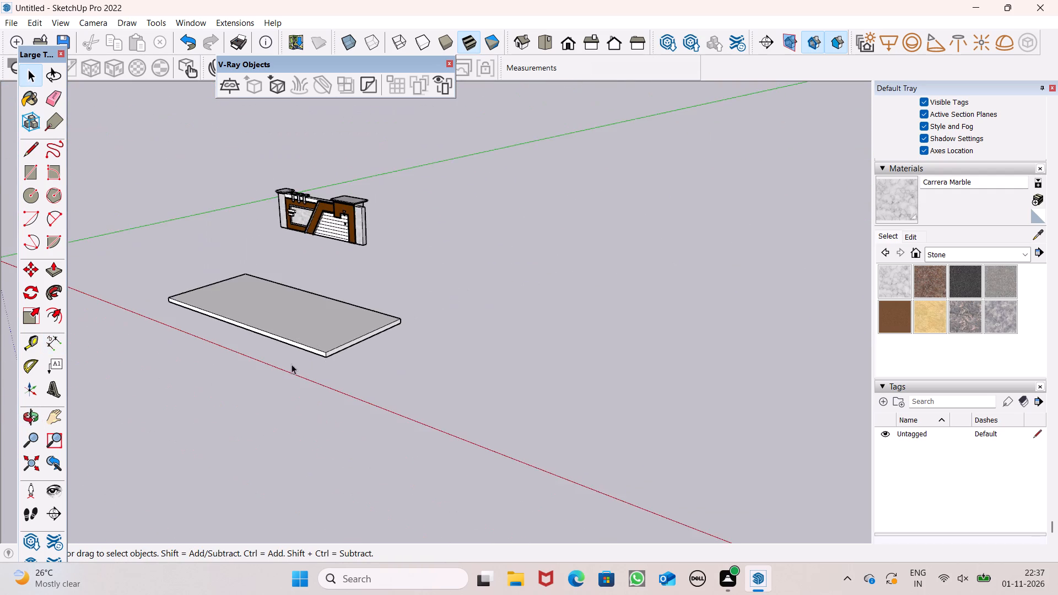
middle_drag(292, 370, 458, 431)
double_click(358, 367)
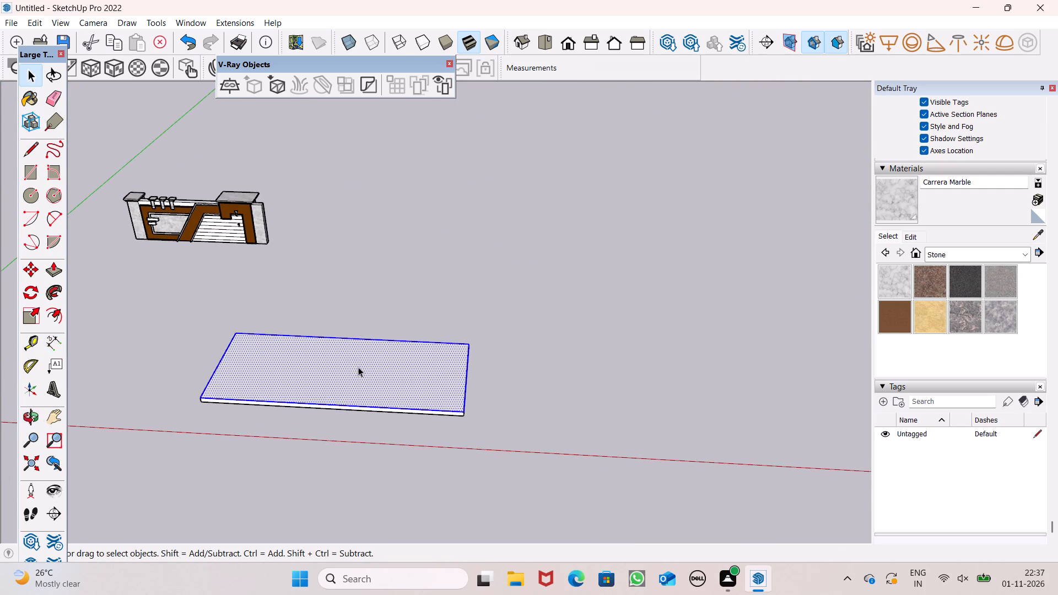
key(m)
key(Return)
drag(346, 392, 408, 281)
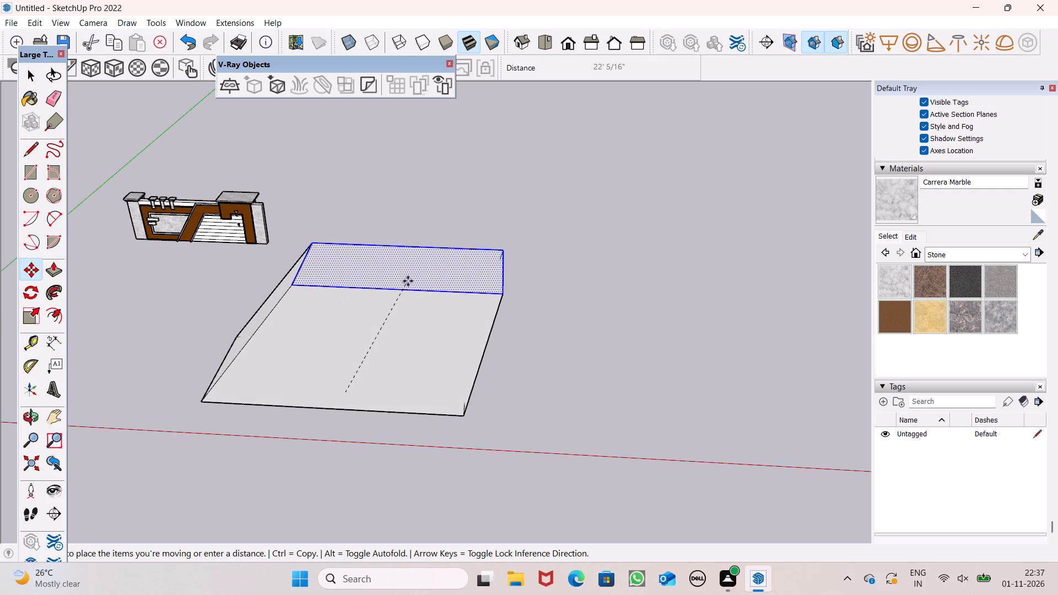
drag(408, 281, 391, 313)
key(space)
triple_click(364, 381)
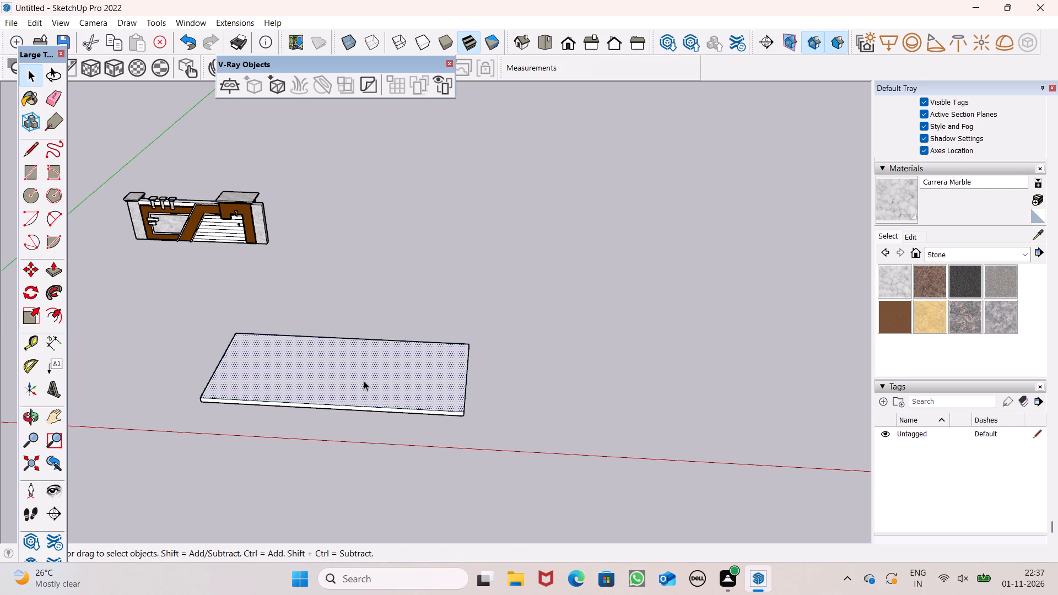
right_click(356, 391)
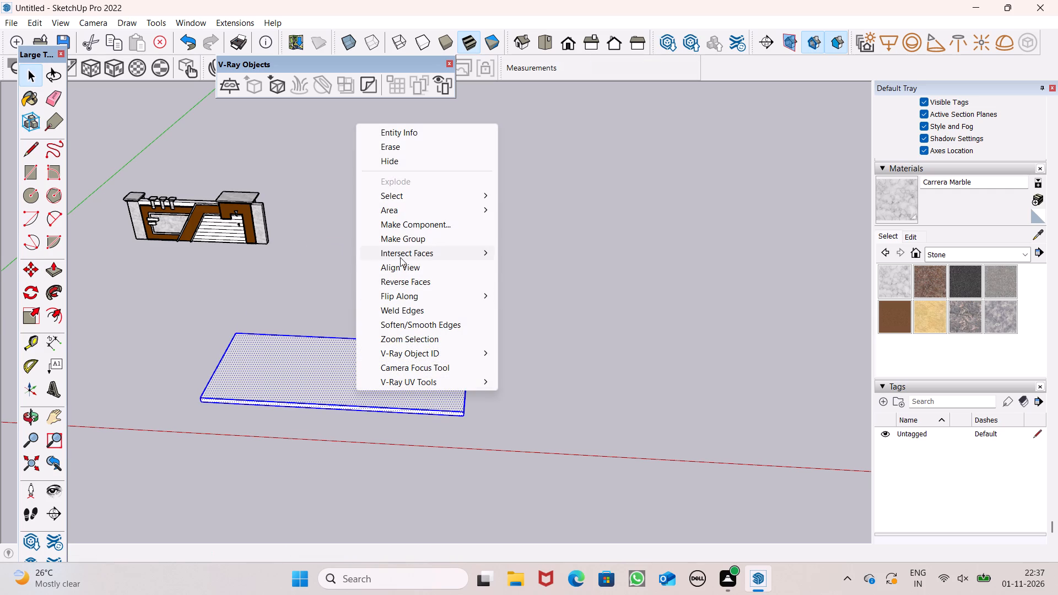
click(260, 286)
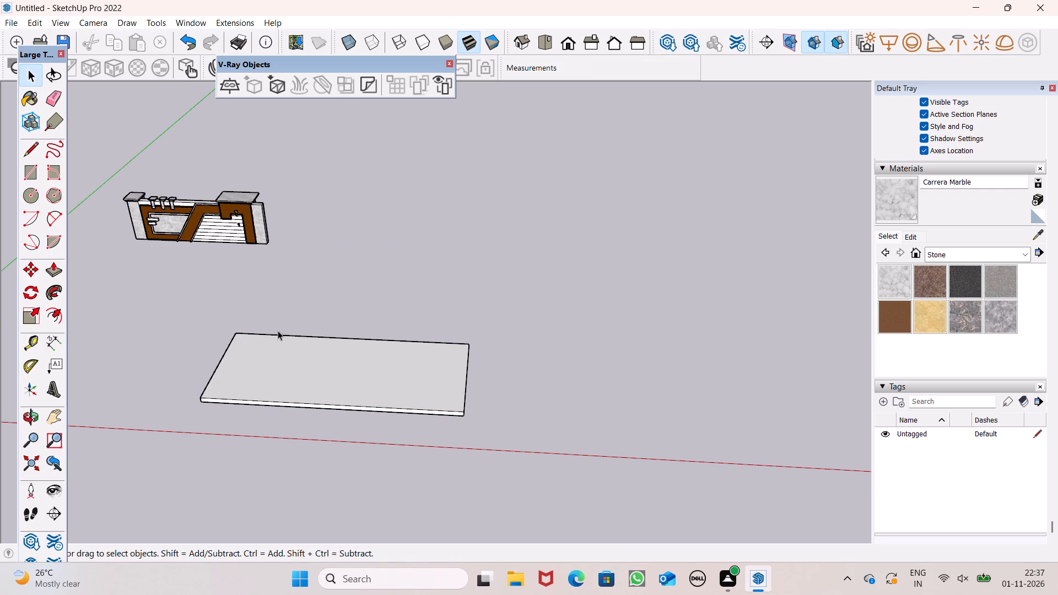
Select all of the slab's connected geometry and move it about 15' diagonally away from the red axis.
triple_click(285, 371)
key(m)
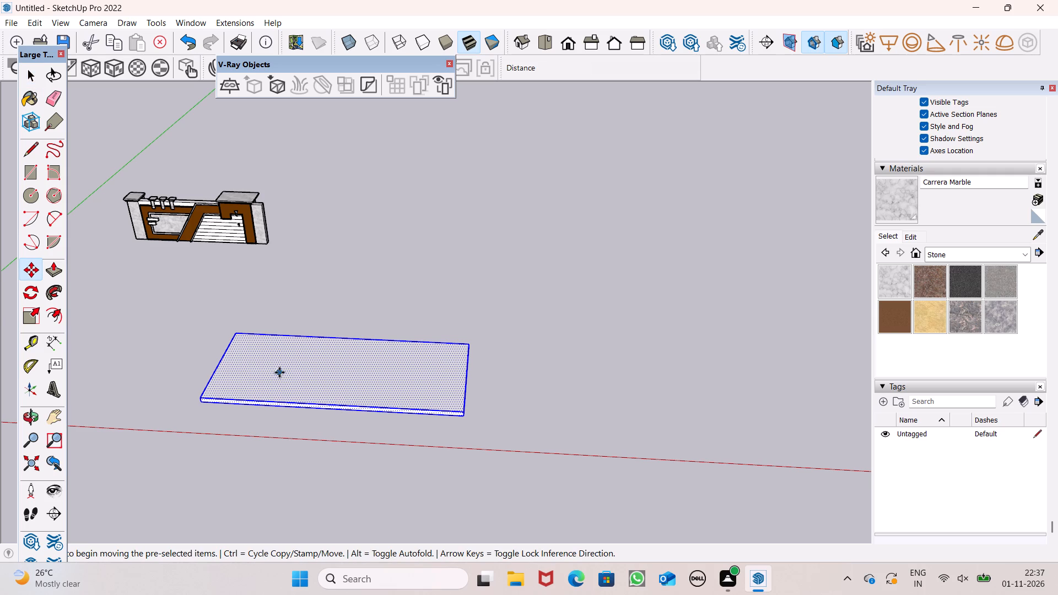
key(Return)
drag(313, 391, 388, 310)
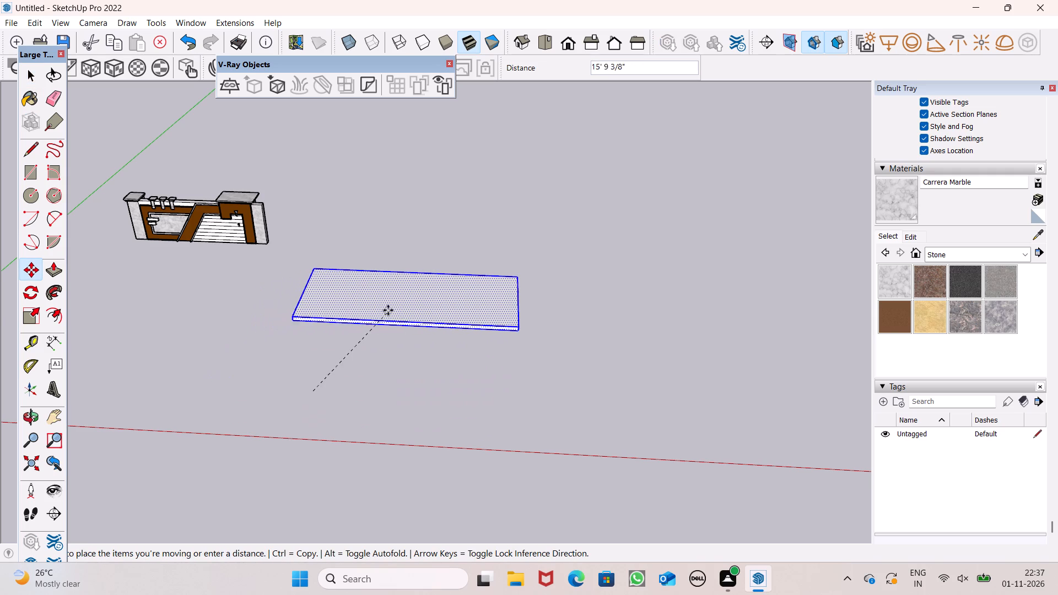
drag(388, 310, 391, 321)
key(space)
click(332, 415)
Move the entire slab about 2' 11" along the red axis direction, closer to the wall.
middle_drag(345, 400, 373, 385)
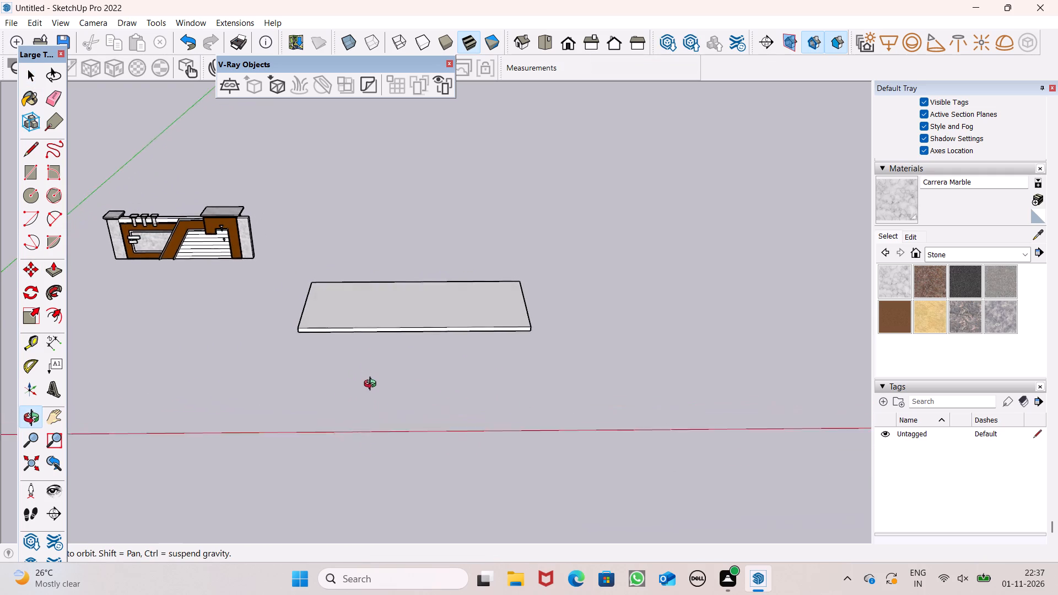
middle_drag(373, 385, 377, 276)
triple_click(354, 296)
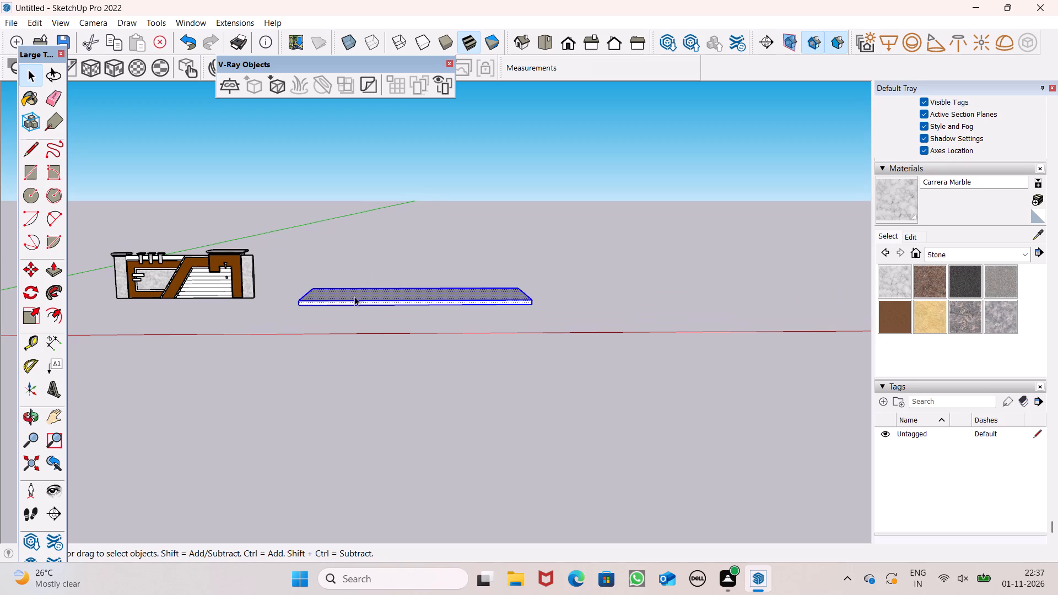
key(m)
key(Return)
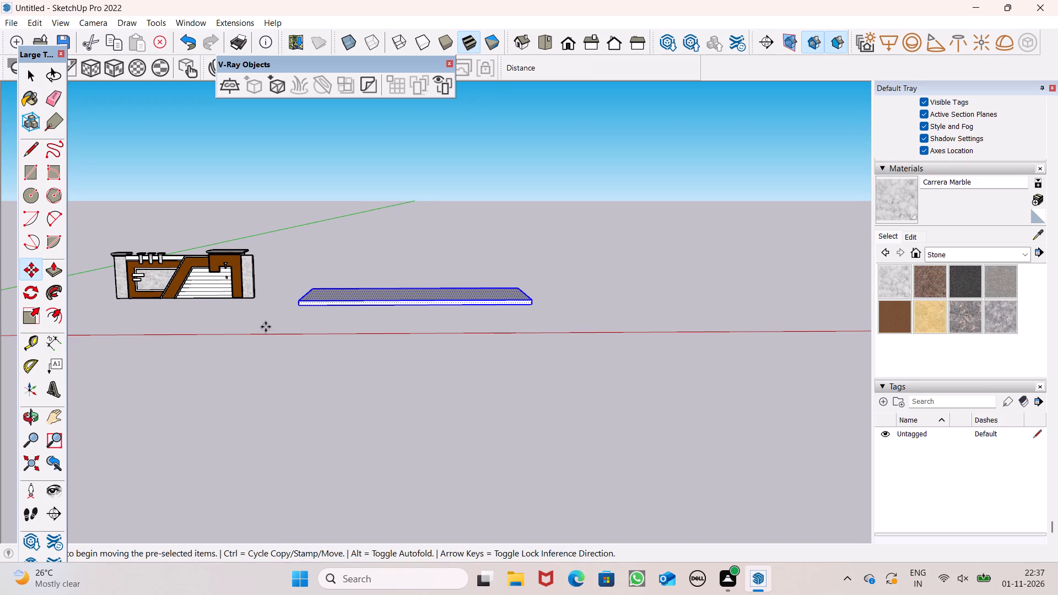
middle_drag(266, 326, 271, 324)
drag(322, 297, 289, 318)
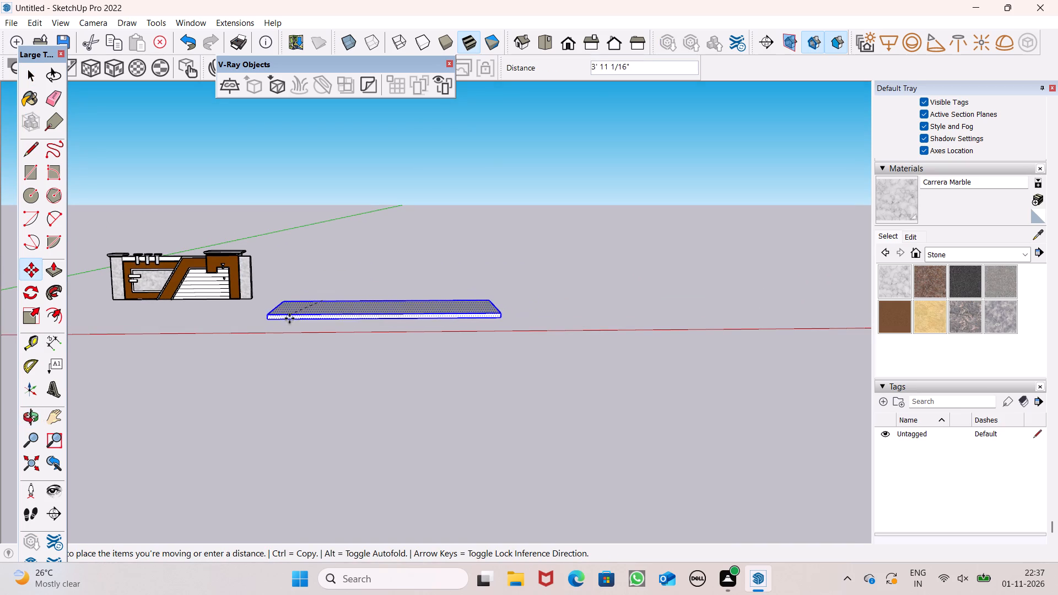
drag(289, 318, 295, 307)
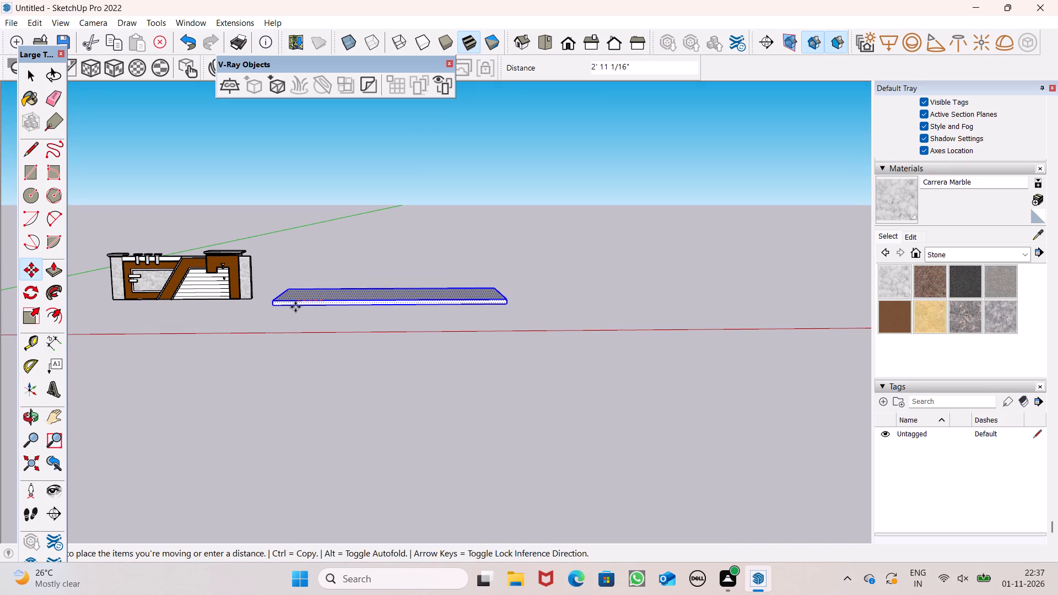
drag(295, 307, 296, 308)
key(space)
click(303, 329)
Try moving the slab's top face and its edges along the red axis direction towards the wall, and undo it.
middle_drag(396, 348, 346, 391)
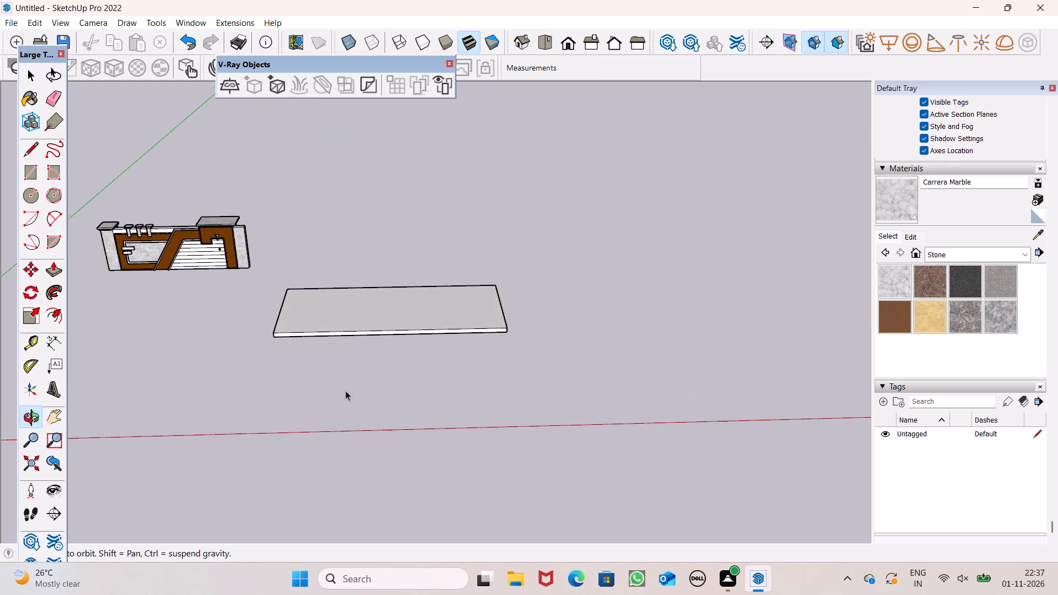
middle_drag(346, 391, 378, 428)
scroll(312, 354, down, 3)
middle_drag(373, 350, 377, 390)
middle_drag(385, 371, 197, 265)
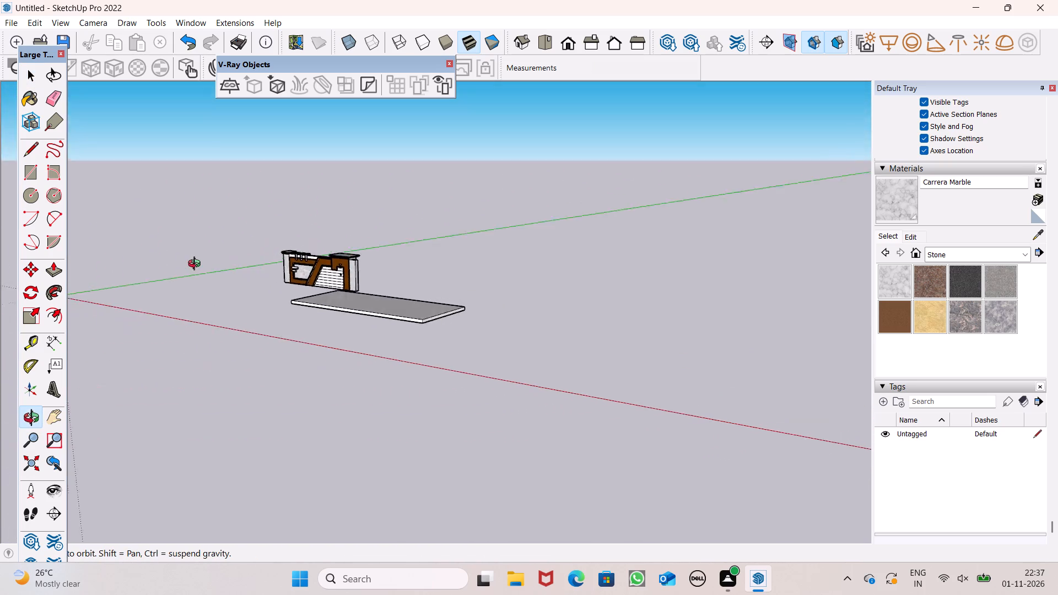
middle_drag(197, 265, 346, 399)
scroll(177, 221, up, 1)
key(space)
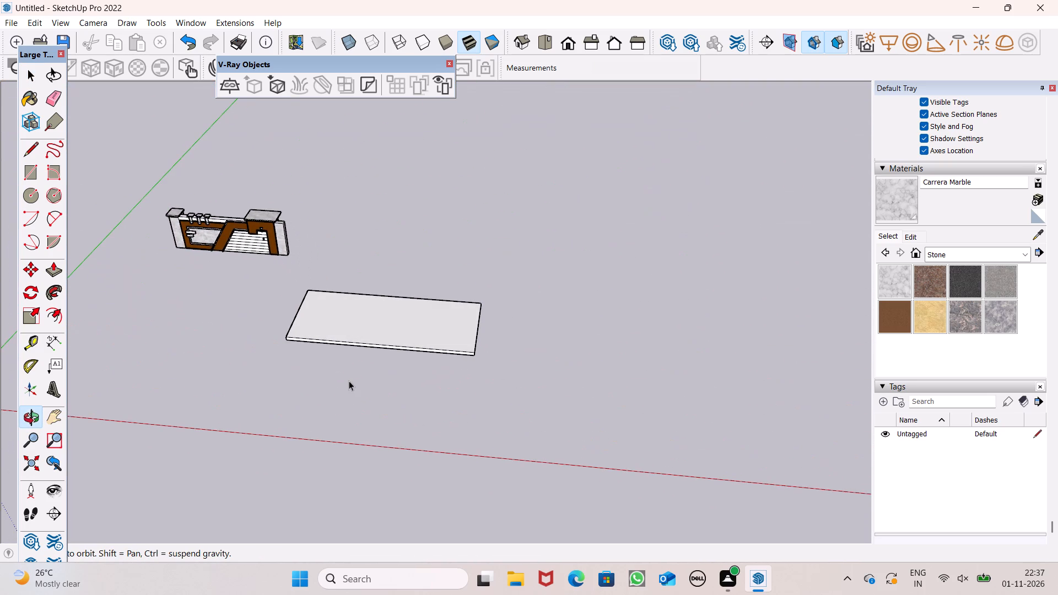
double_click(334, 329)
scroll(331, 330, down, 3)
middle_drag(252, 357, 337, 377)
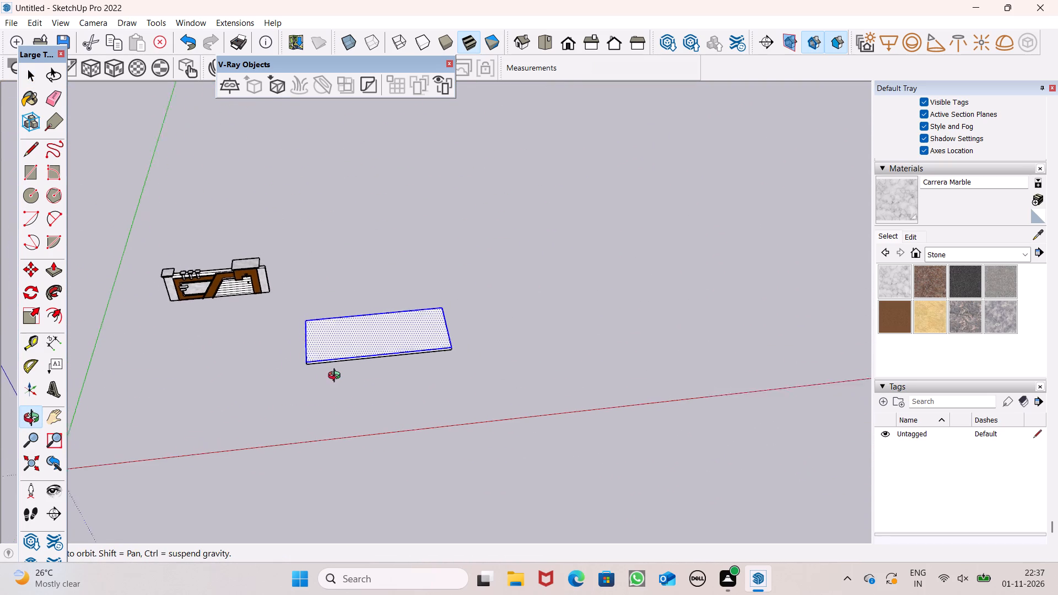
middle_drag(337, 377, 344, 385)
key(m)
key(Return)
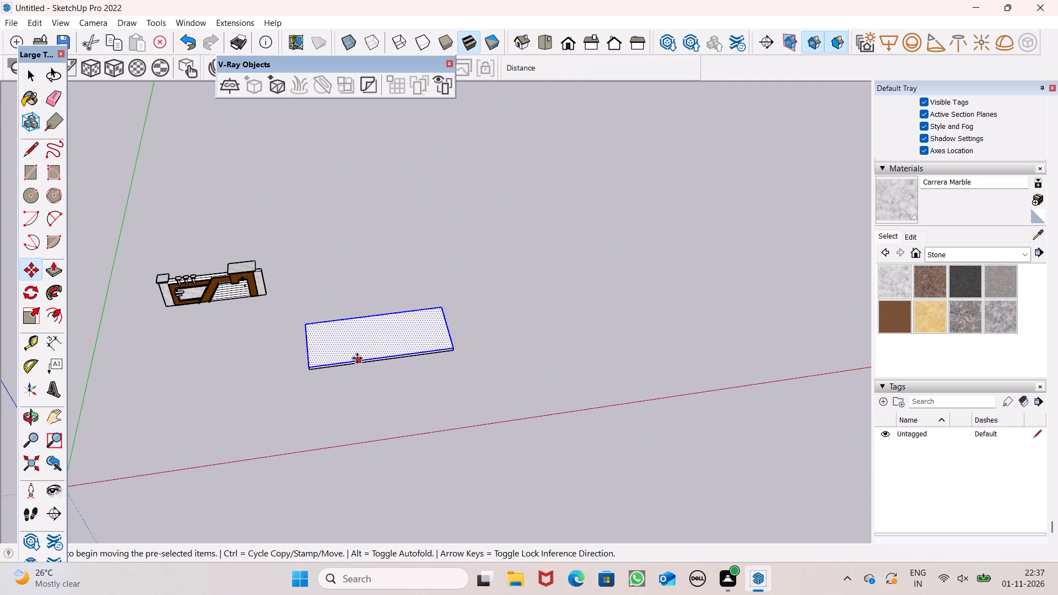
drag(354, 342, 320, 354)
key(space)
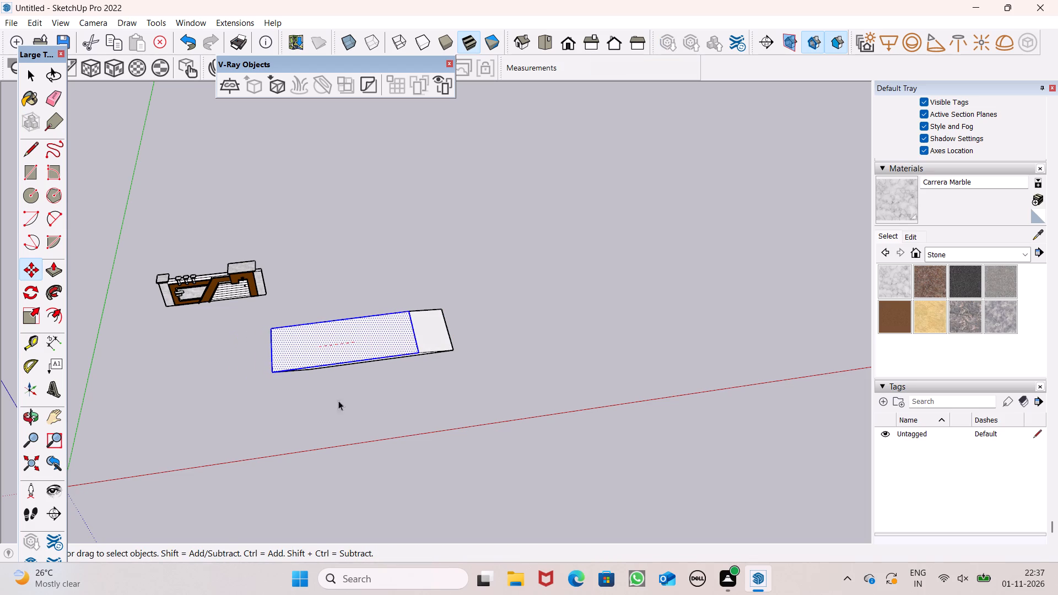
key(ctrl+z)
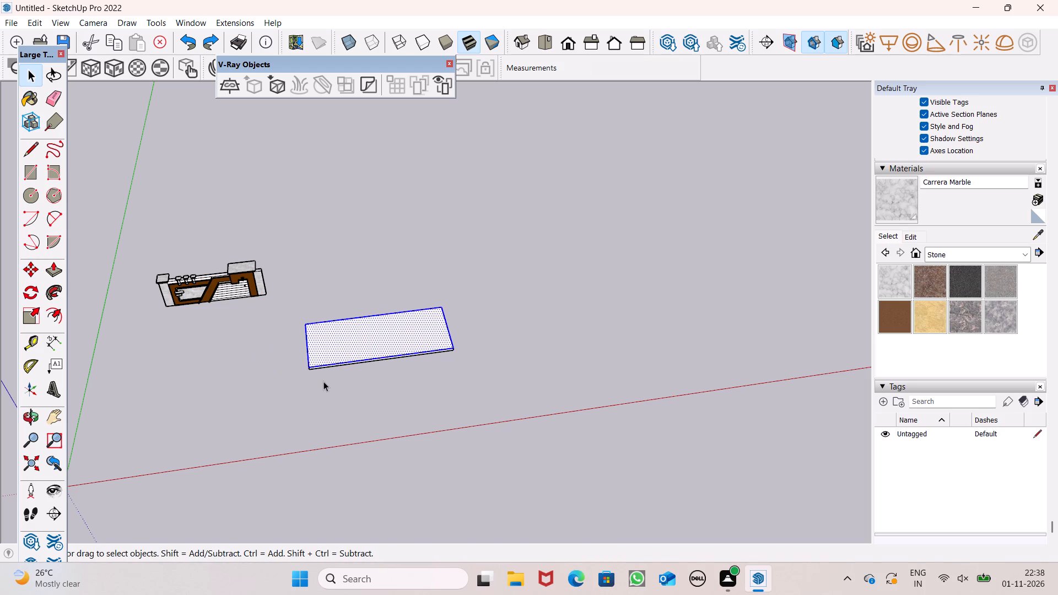
Select the whole slab and move it about 24' 11" along the red axis direction, in front of the wall.
double_click(355, 338)
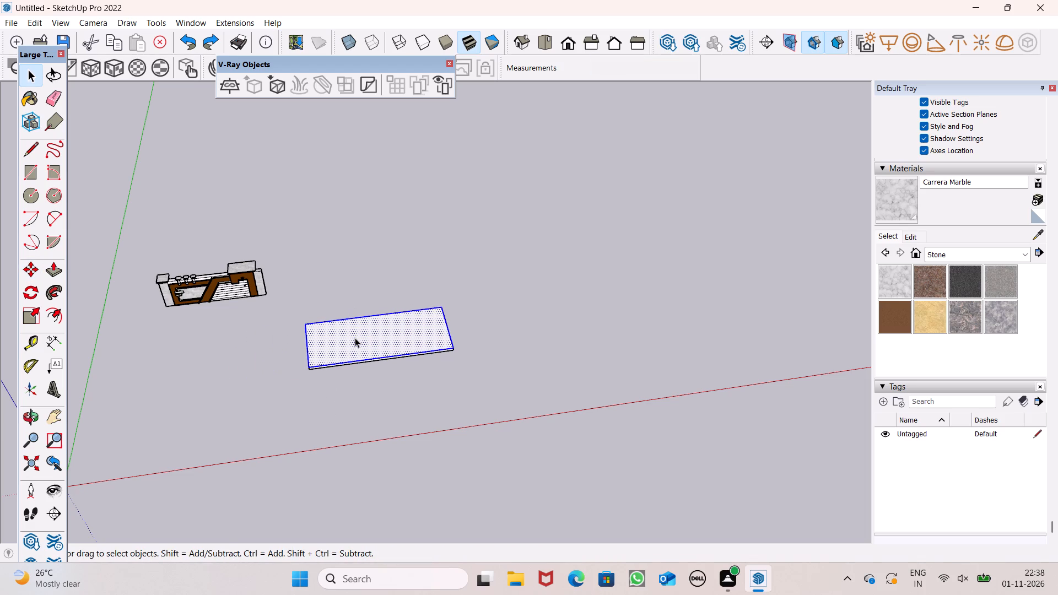
click(354, 338)
key(m)
key(Return)
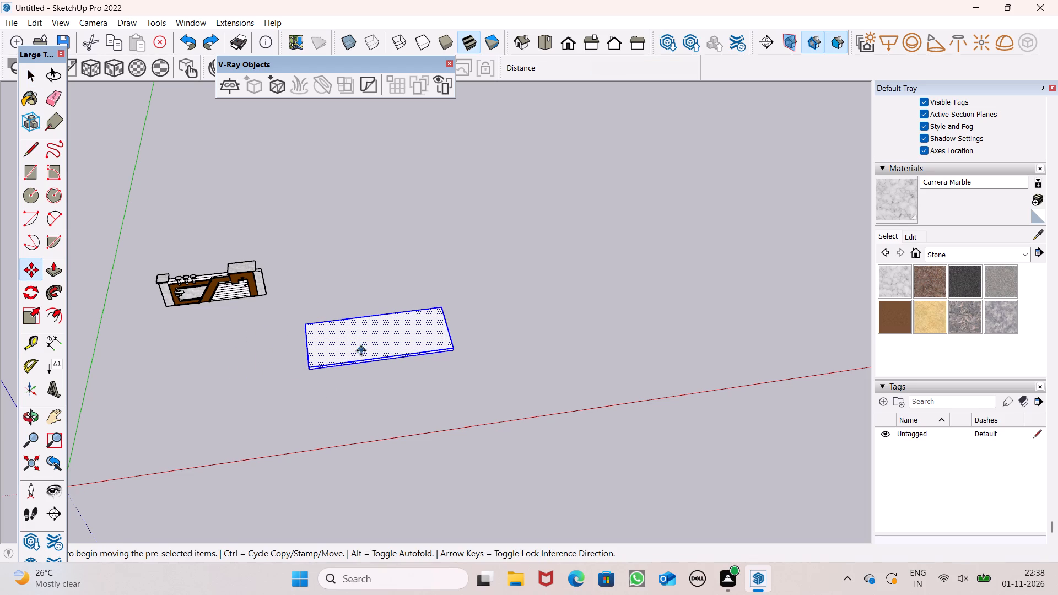
drag(360, 342, 263, 360)
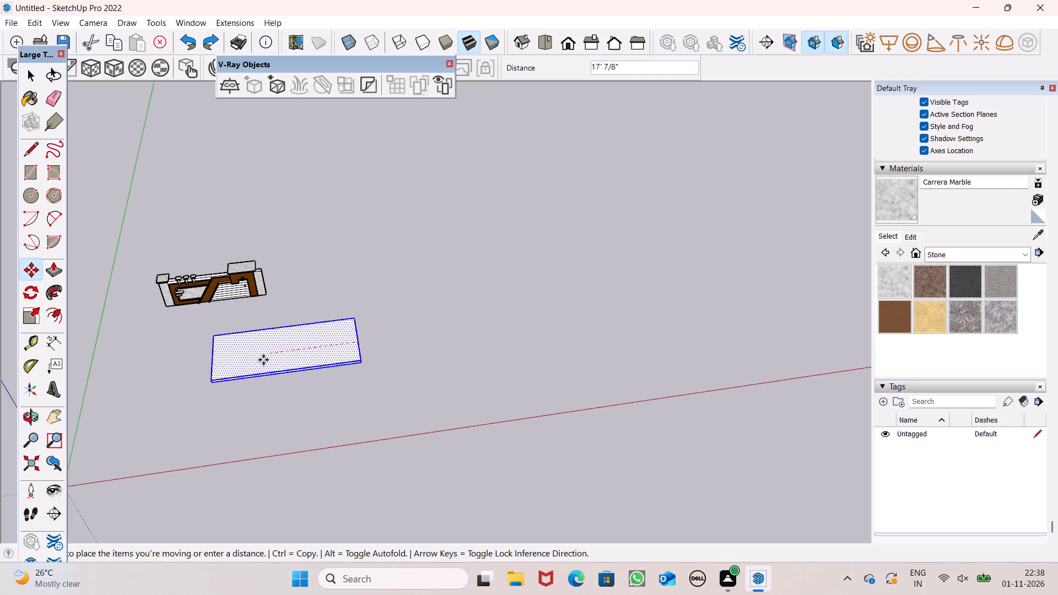
drag(263, 360, 218, 360)
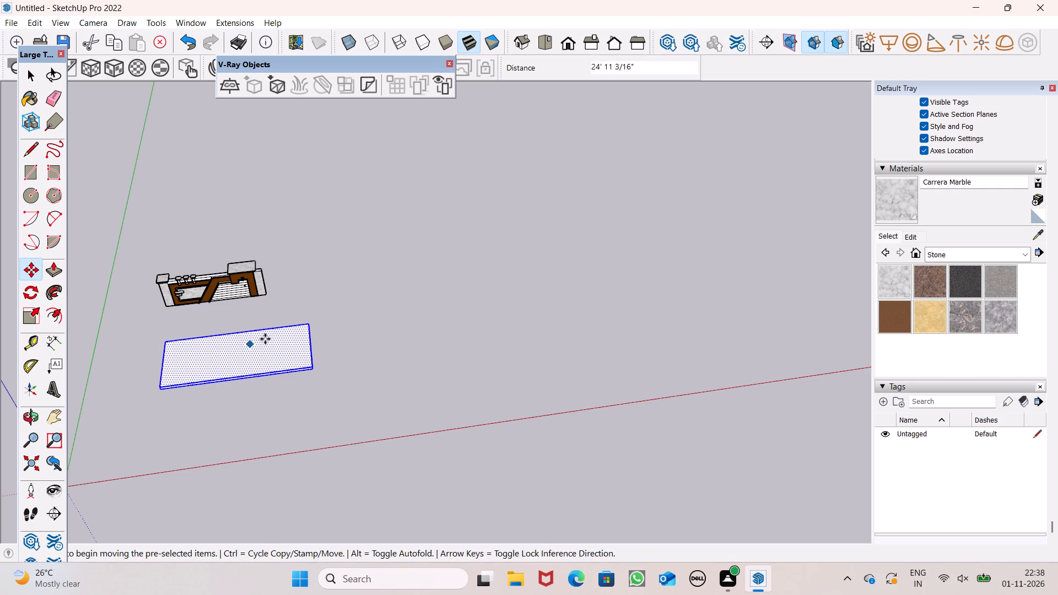
key(space)
click(313, 287)
Move the boundary wall group from its bottom corner about 18' 2" onto the slab's top face.
middle_drag(320, 358, 295, 355)
scroll(295, 359, up, 1)
scroll(227, 325, up, 4)
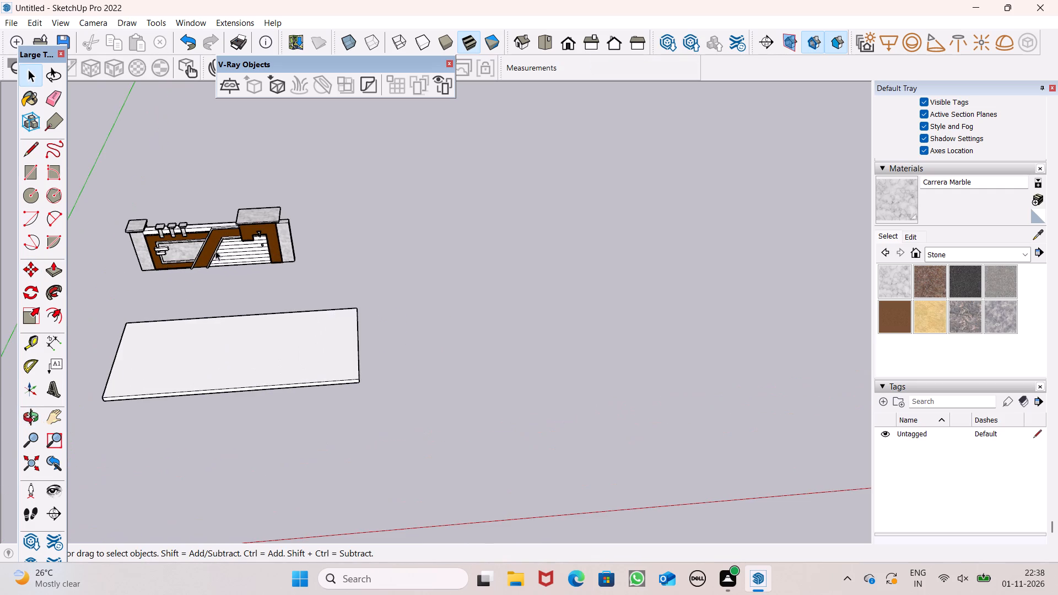
click(215, 251)
scroll(360, 247, down, 3)
middle_drag(378, 272, 359, 249)
click(276, 236)
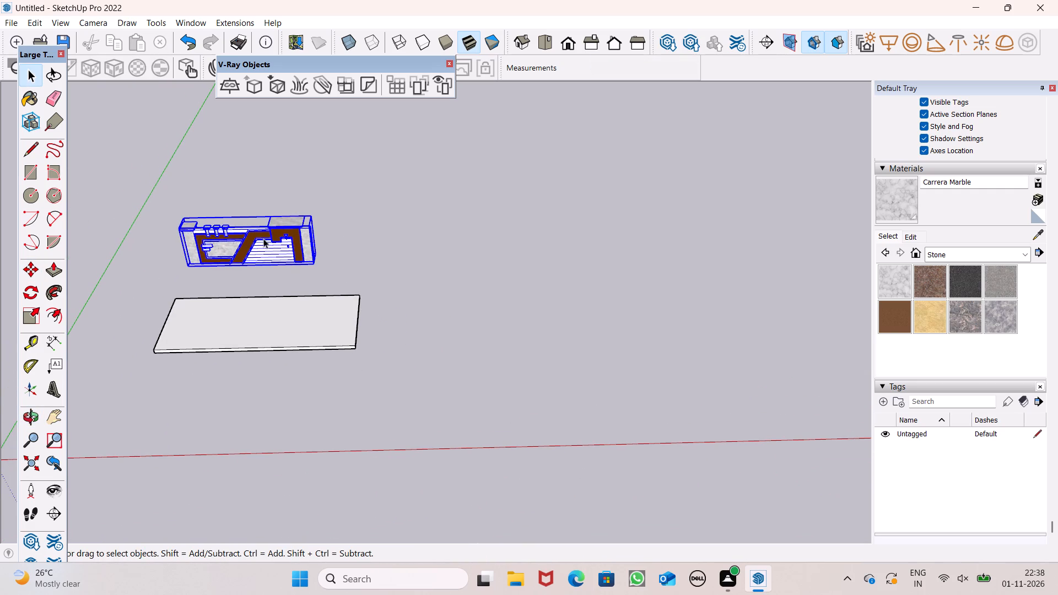
key(m)
key(Return)
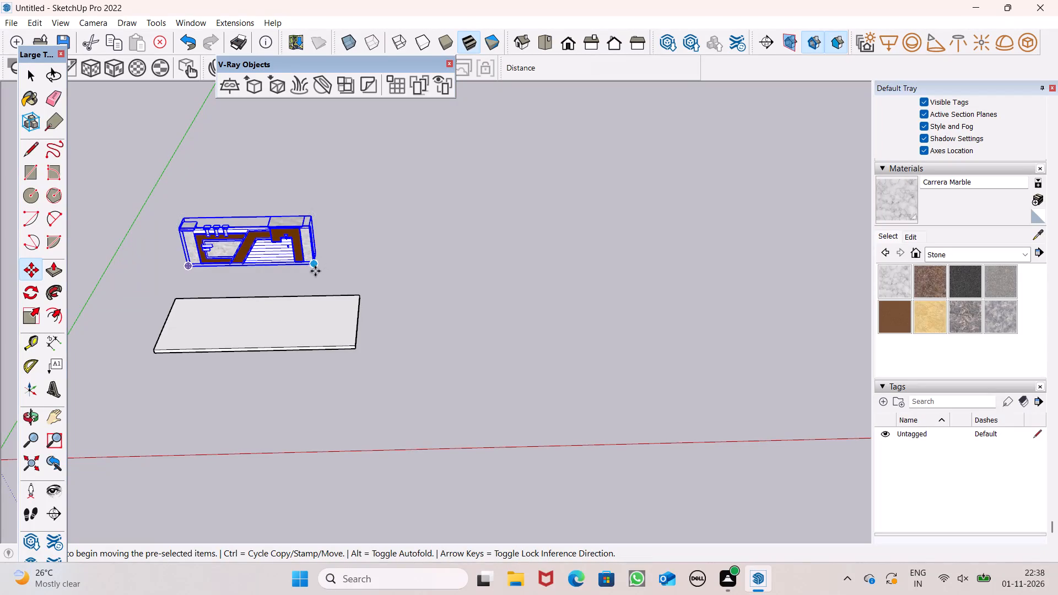
drag(314, 268, 334, 315)
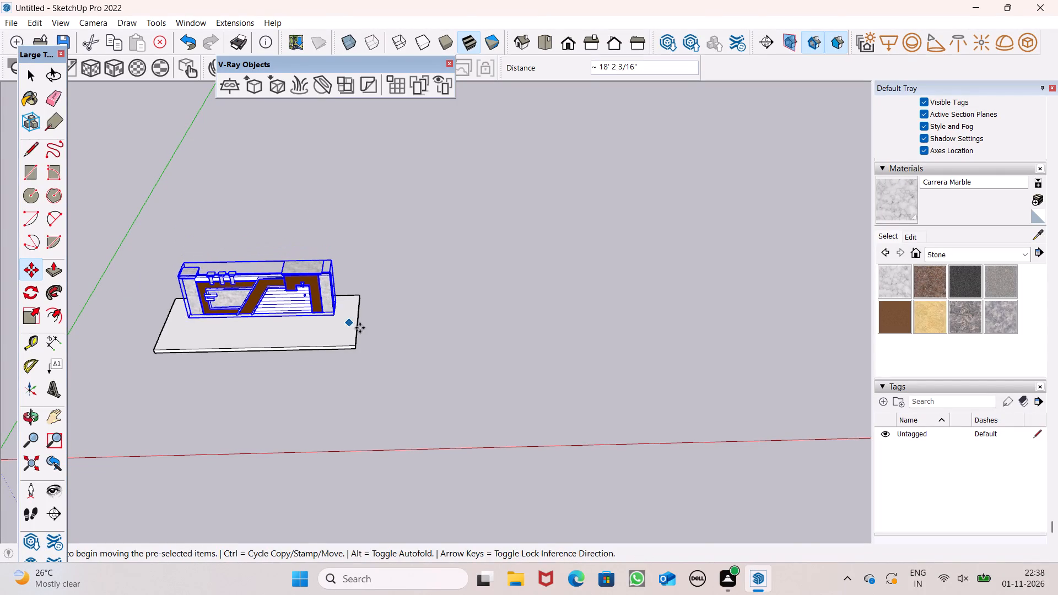
middle_drag(365, 321, 123, 286)
middle_drag(310, 289, 183, 313)
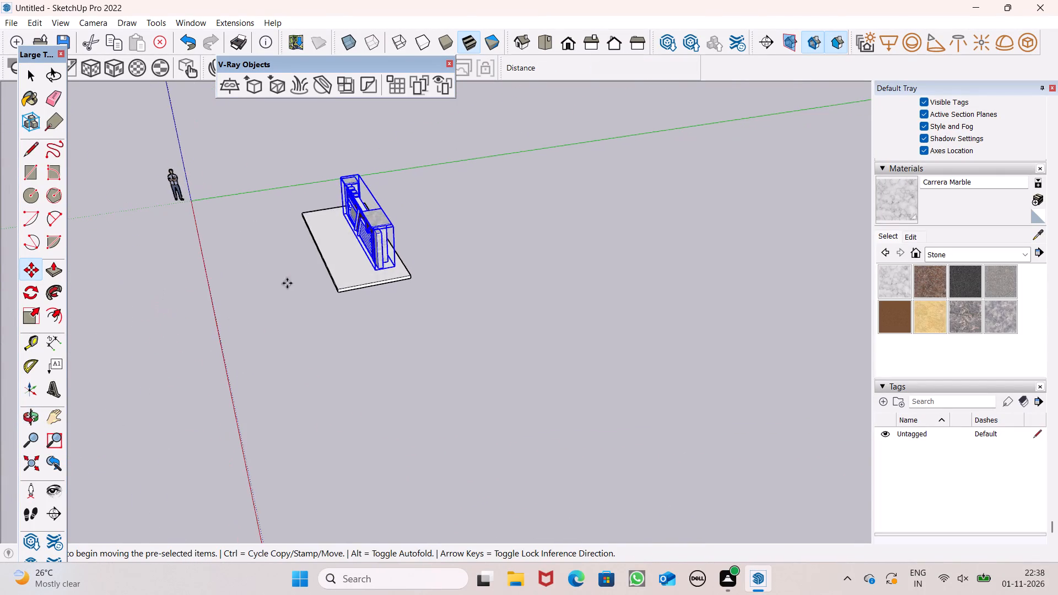
scroll(302, 279, up, 8)
key(space)
click(494, 249)
Push the slab's long front face inward about 2' 6" towards the wall with Push/Pull.
middle_drag(469, 263, 381, 241)
scroll(401, 257, up, 1)
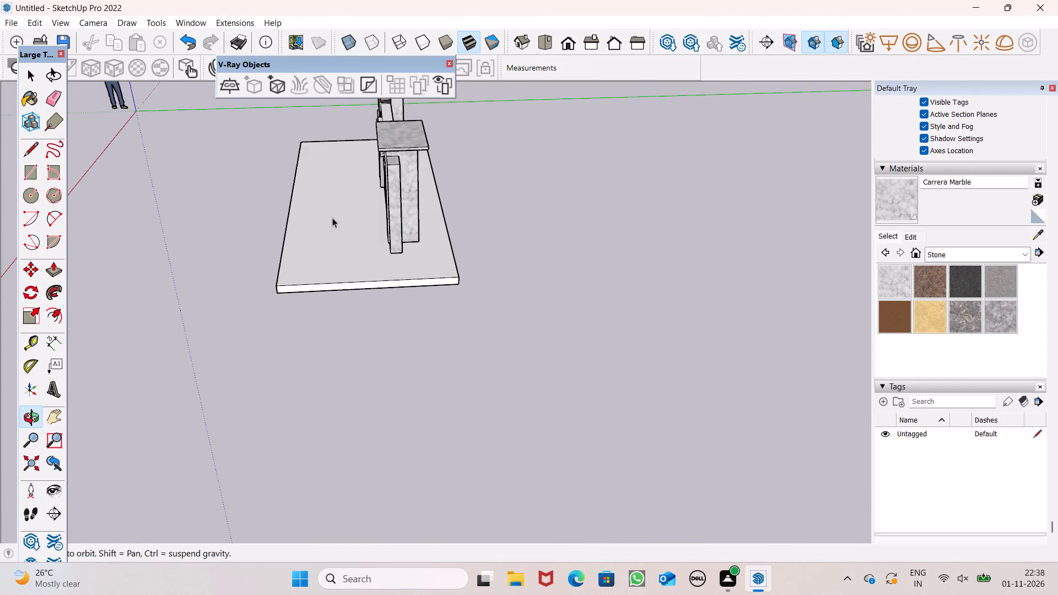
scroll(403, 220, up, 5)
middle_drag(407, 253, 616, 239)
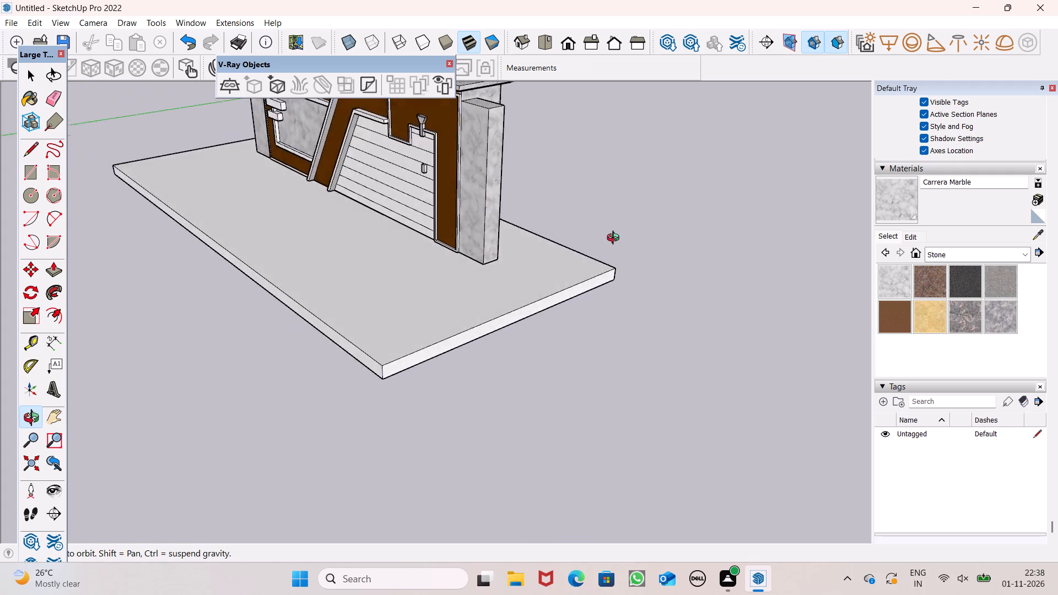
middle_drag(616, 239, 722, 220)
scroll(672, 268, down, 5)
middle_drag(323, 363, 508, 365)
scroll(465, 349, up, 1)
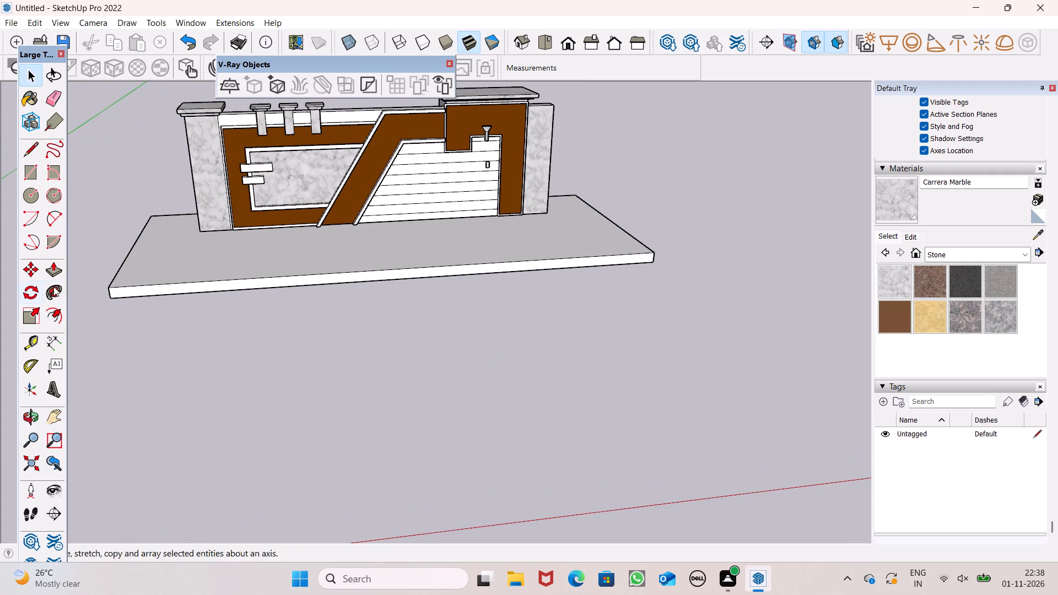
click(49, 273)
drag(193, 286, 193, 283)
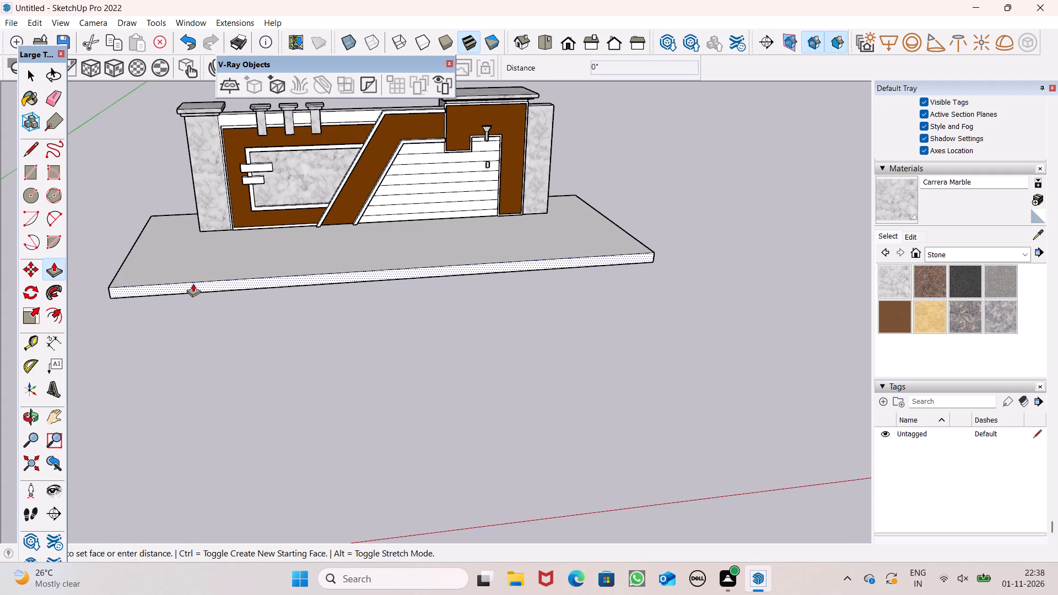
drag(193, 283, 204, 268)
Push the slab's left end face inward, closer to the wall's left pillar.
middle_drag(184, 282, 296, 327)
scroll(296, 326, up, 1)
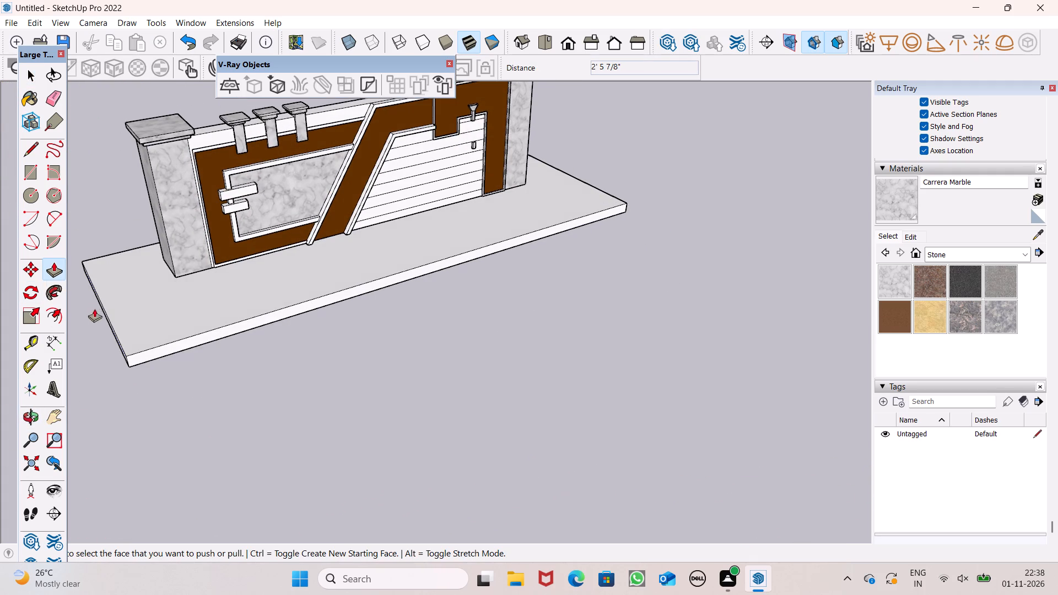
drag(100, 311, 109, 311)
scroll(120, 339, up, 4)
drag(121, 355, 157, 347)
click(157, 347)
Push the slab's underside upward about 3" to make the slab thinner.
scroll(152, 324, down, 6)
middle_drag(355, 352, 233, 220)
scroll(228, 230, up, 2)
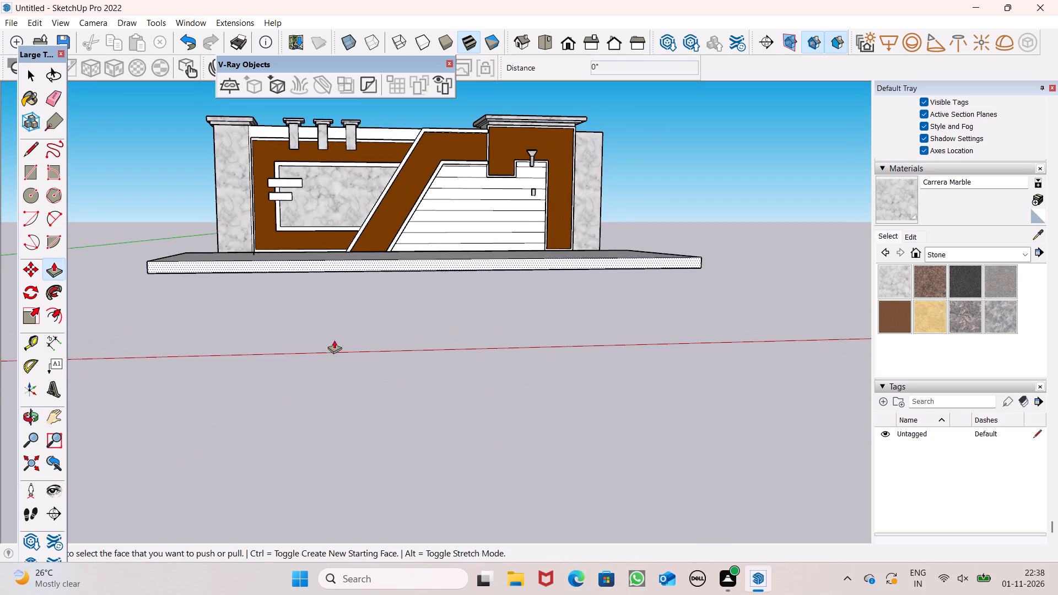
middle_drag(333, 333, 314, 239)
scroll(327, 300, up, 1)
drag(294, 250, 296, 244)
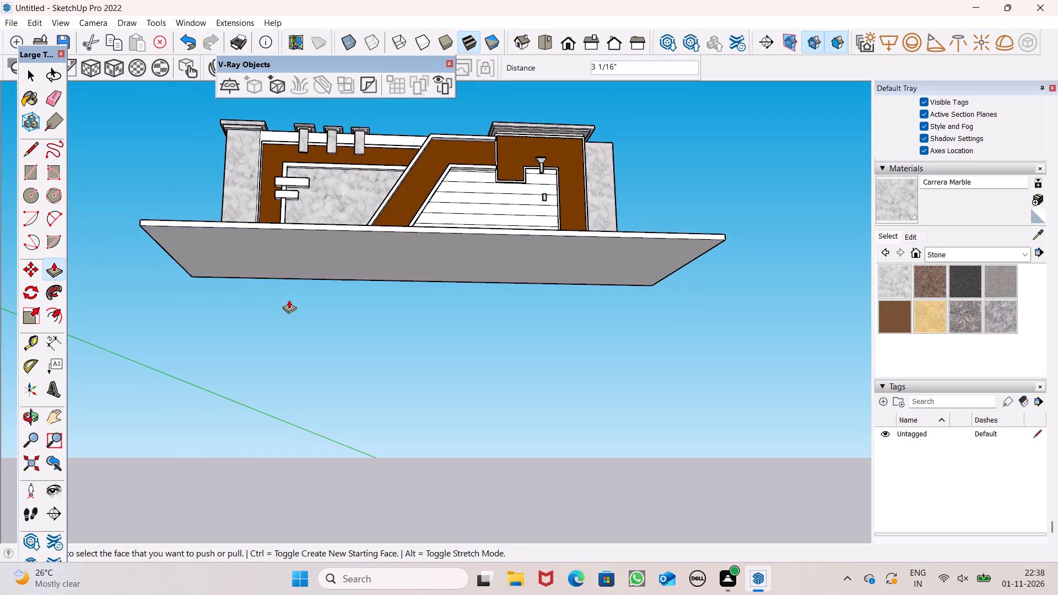
Push the slab's right end face inward about 4", closer to the wall's right pillar.
middle_drag(305, 308, 310, 409)
scroll(174, 315, down, 5)
middle_drag(326, 271, 234, 408)
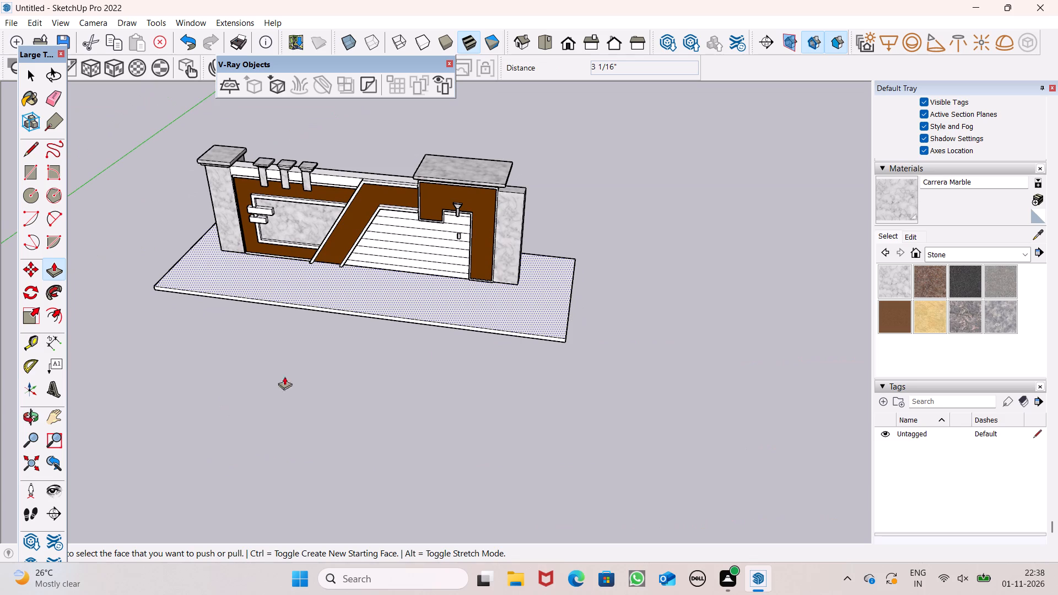
middle_drag(589, 311, 516, 329)
scroll(564, 349, up, 7)
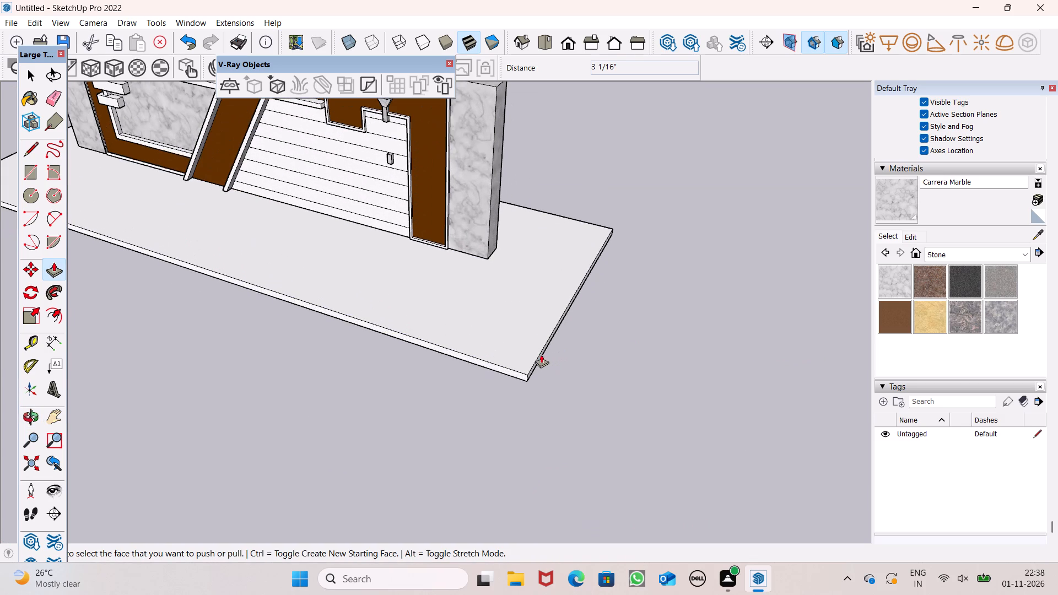
click(539, 354)
key(ctrl+z)
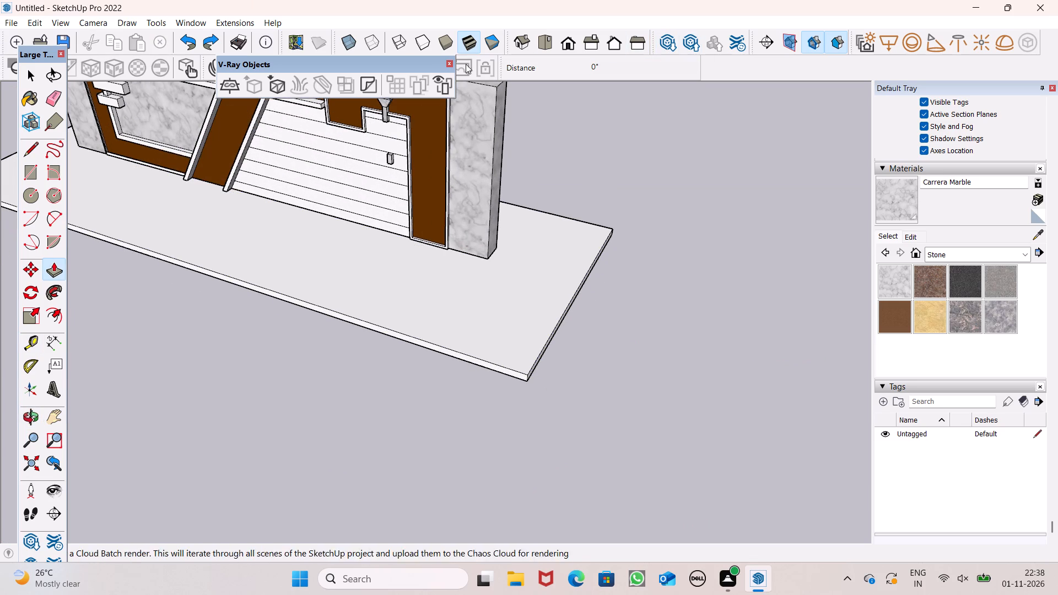
middle_drag(672, 322, 562, 237)
scroll(458, 396, up, 4)
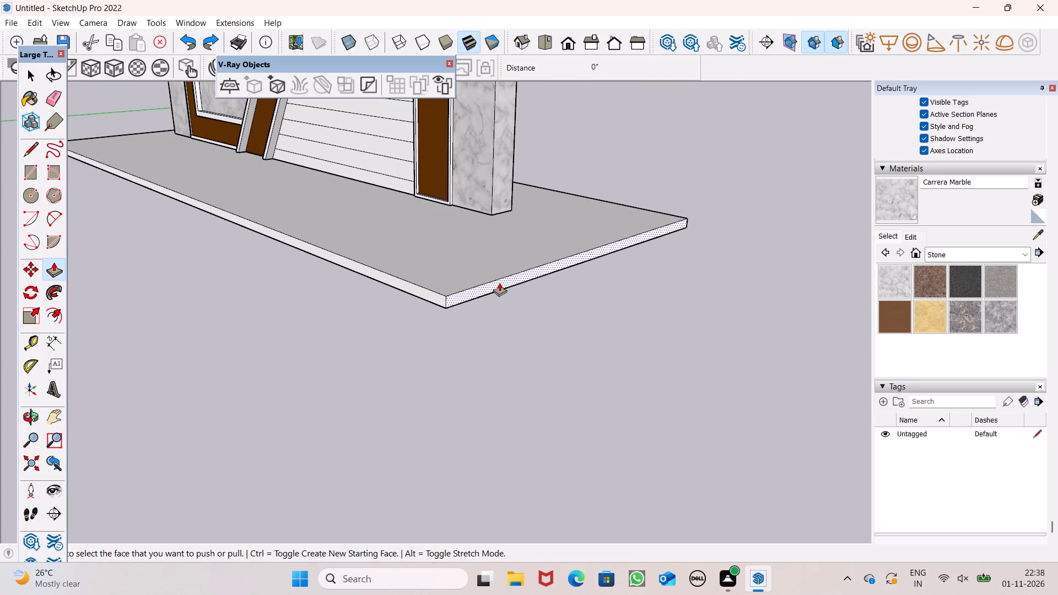
drag(499, 283, 490, 273)
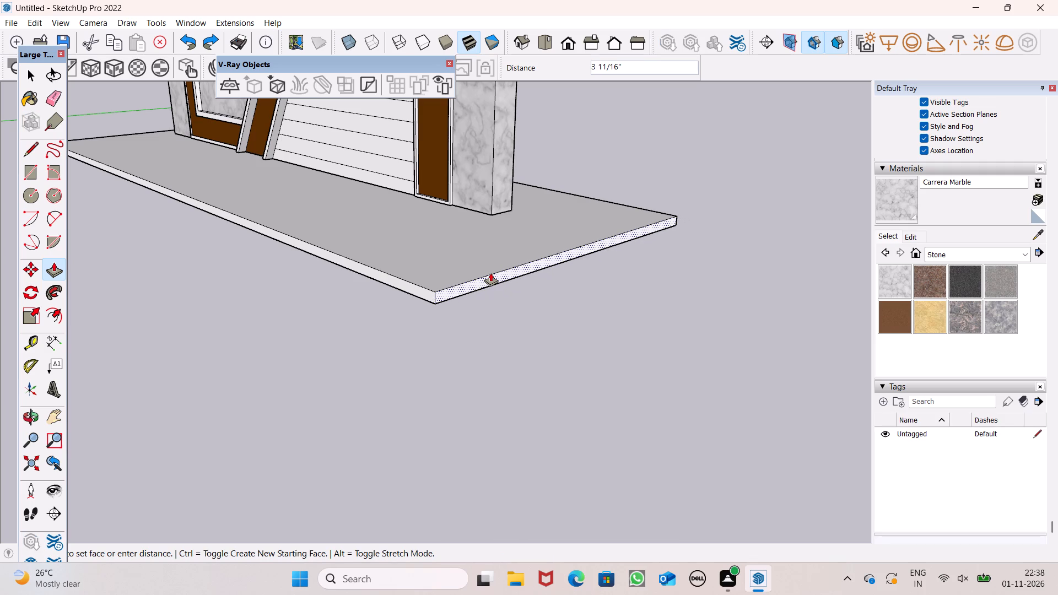
drag(490, 273, 490, 272)
key(space)
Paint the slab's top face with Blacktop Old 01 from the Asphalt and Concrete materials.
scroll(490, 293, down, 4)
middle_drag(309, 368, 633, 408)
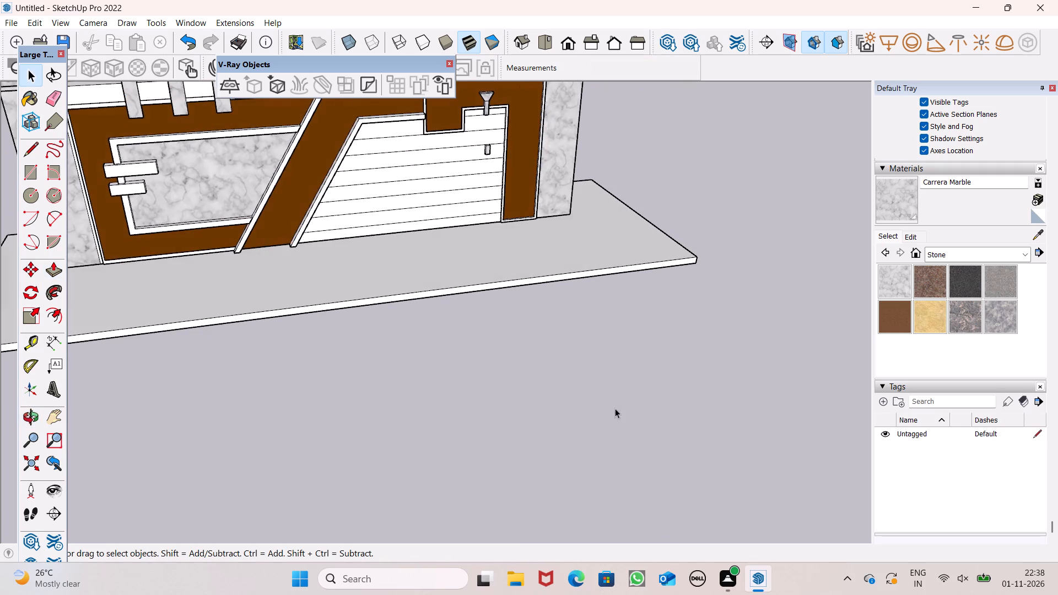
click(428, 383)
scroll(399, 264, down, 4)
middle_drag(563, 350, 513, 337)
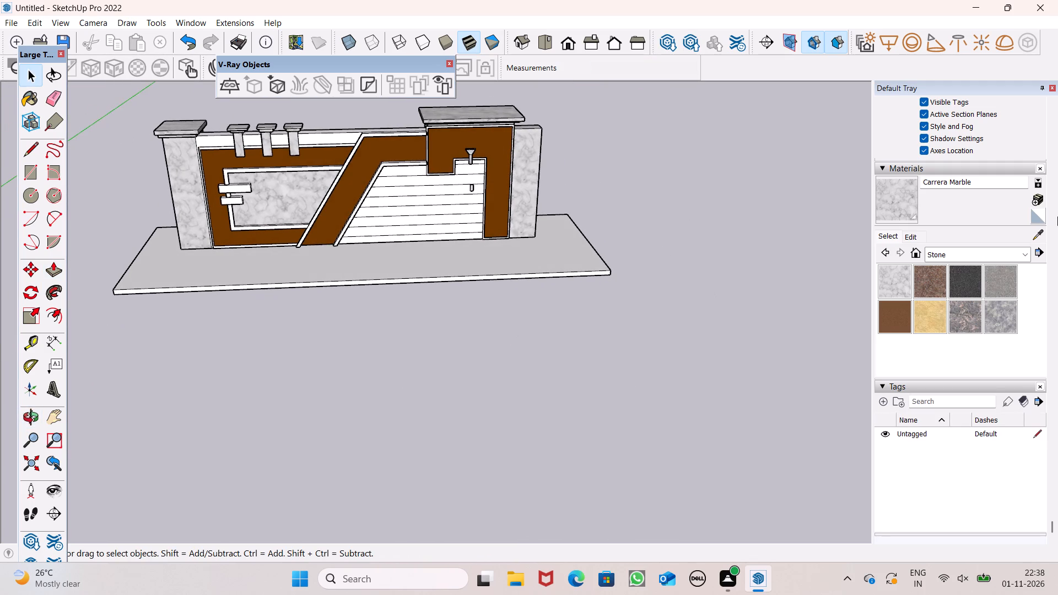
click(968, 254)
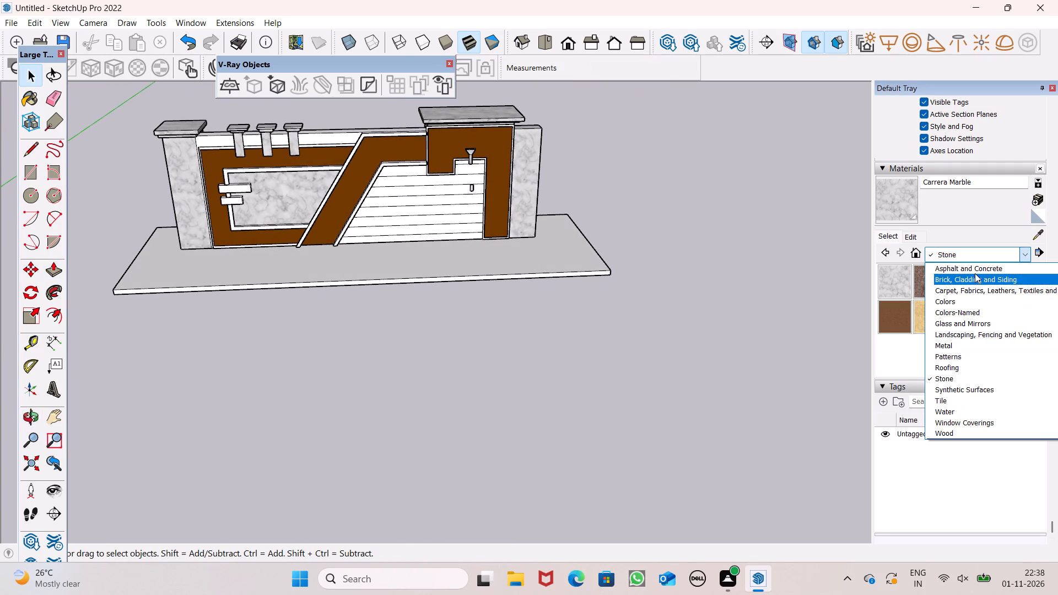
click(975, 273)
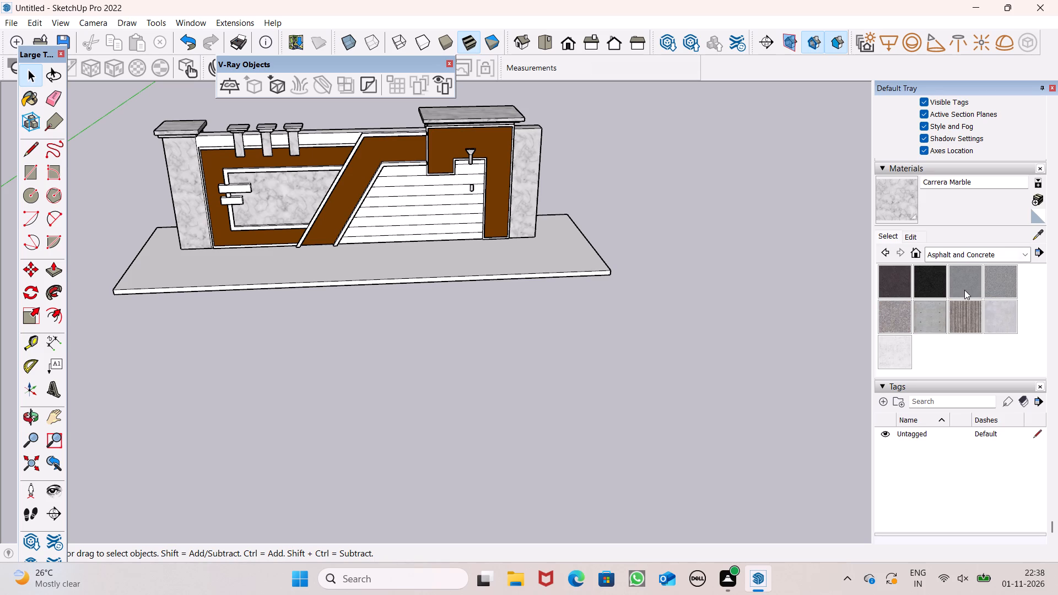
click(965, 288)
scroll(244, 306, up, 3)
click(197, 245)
Paint the slab's top face with Concrete Aggregate Smoke.
scroll(213, 299, down, 3)
middle_drag(319, 358, 301, 364)
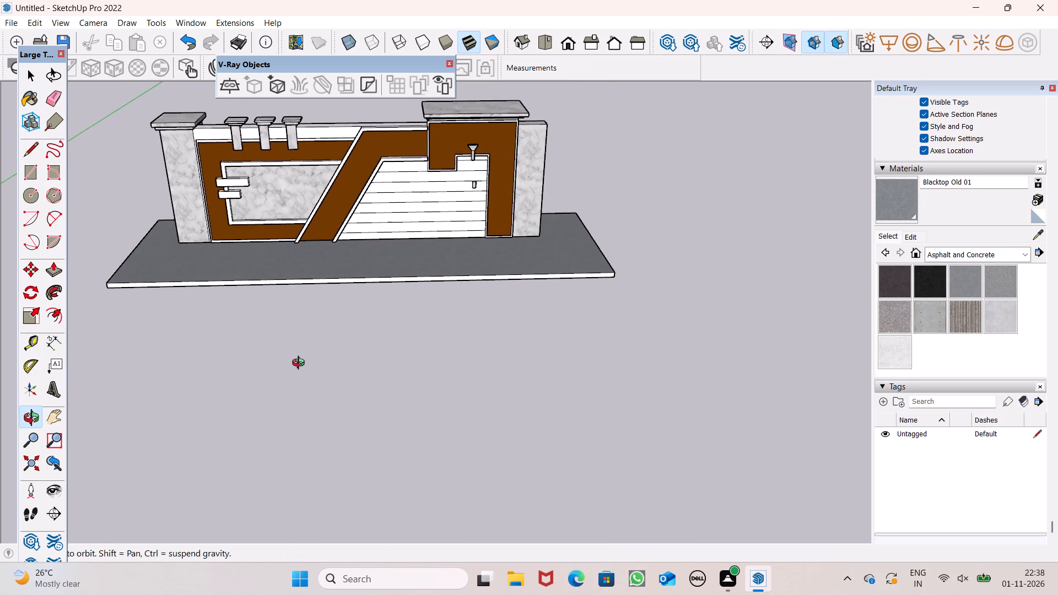
middle_drag(301, 364, 343, 361)
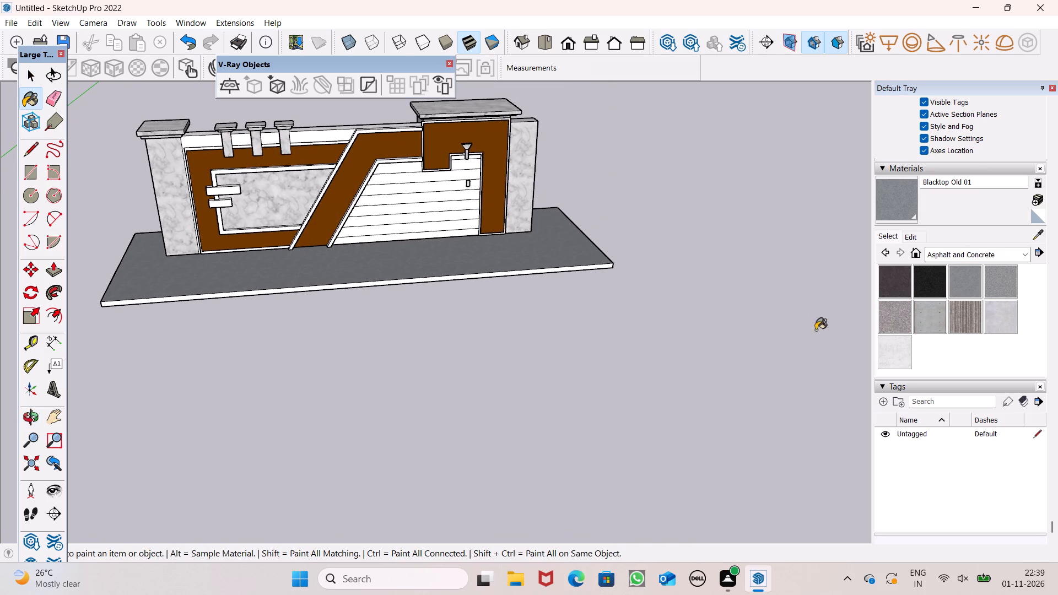
click(905, 316)
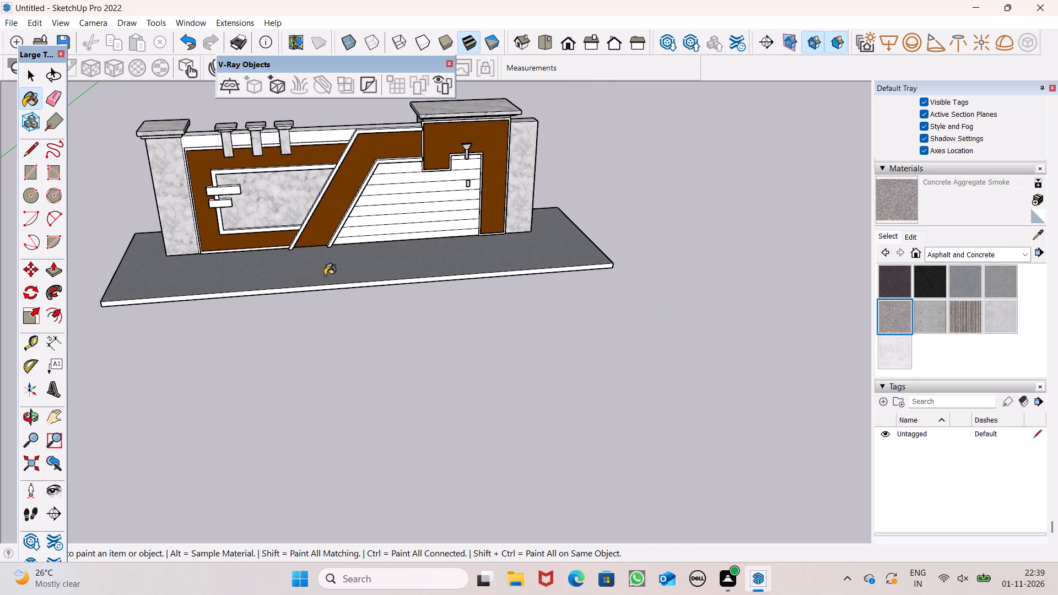
click(319, 271)
Paint the slab's front edge, left end and underside with Concrete Aggregate Smoke.
middle_drag(481, 352, 546, 301)
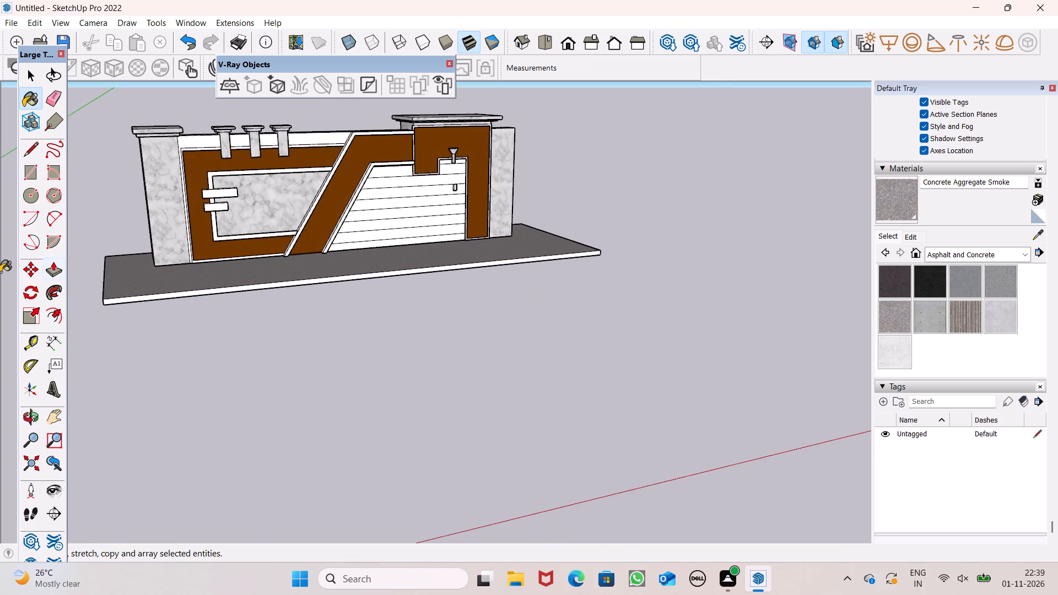
scroll(0, 272, up, 8)
middle_drag(97, 324, 259, 279)
scroll(258, 282, up, 6)
drag(330, 272, 335, 273)
click(433, 272)
middle_drag(424, 290, 359, 241)
click(319, 202)
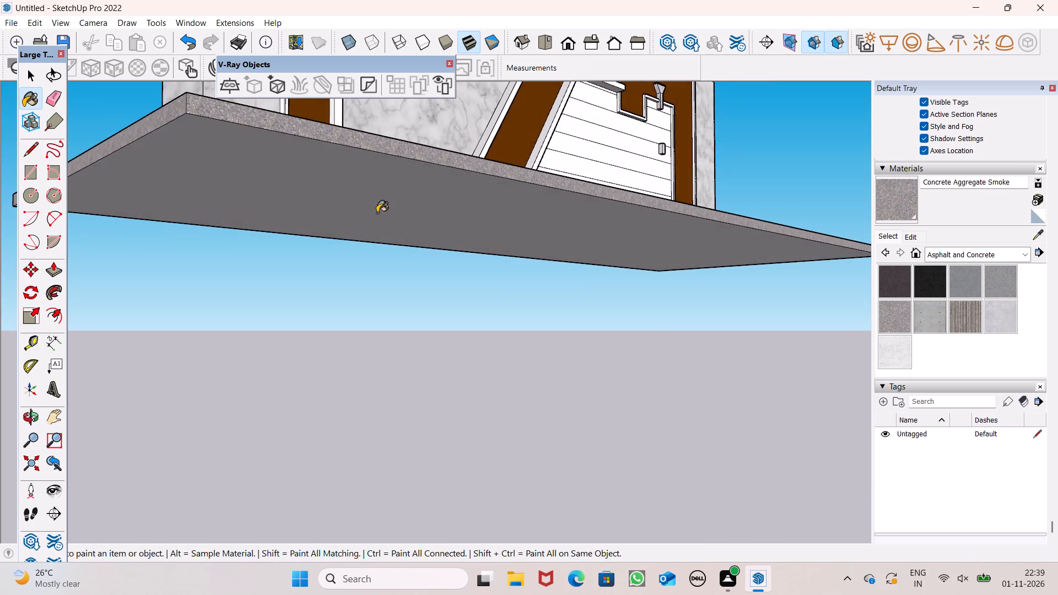
Paint the slab's back edge and right end with Concrete Aggregate Smoke.
scroll(396, 237, down, 5)
middle_drag(256, 251, 261, 302)
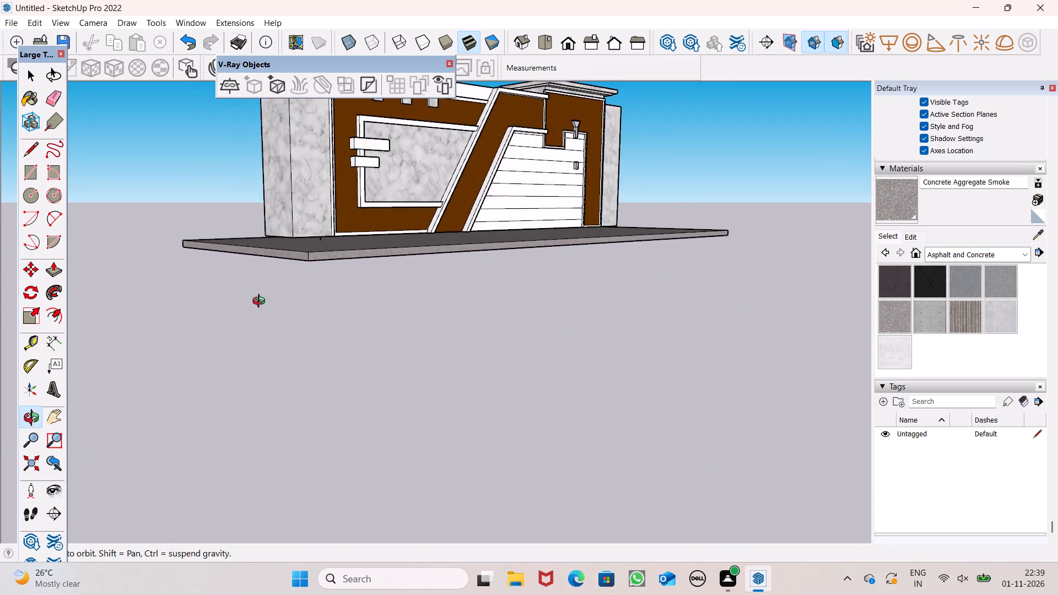
middle_drag(261, 302, 634, 269)
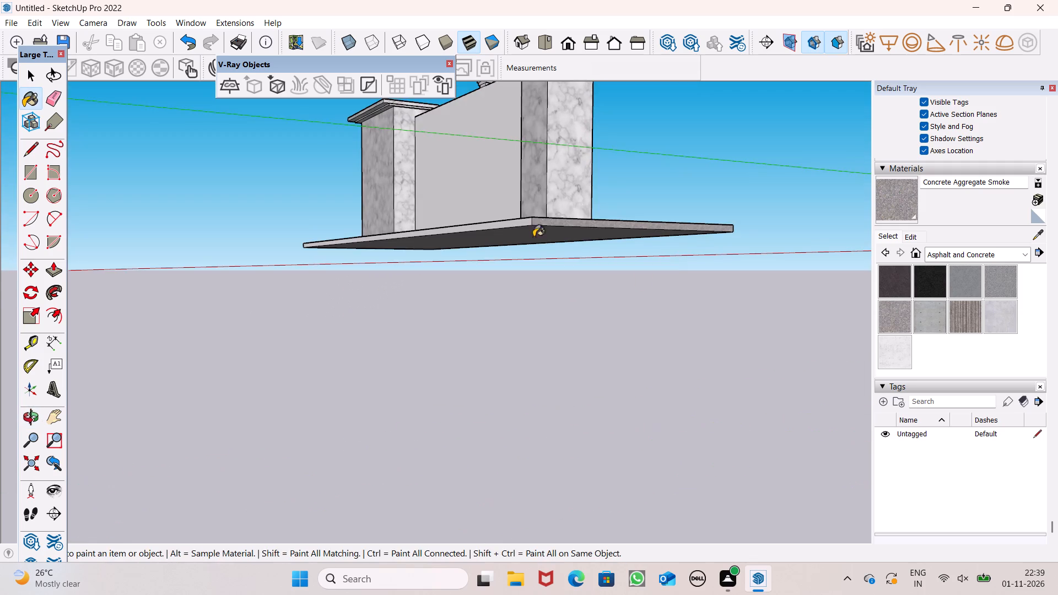
scroll(523, 229, up, 5)
middle_drag(523, 229, 510, 219)
click(472, 188)
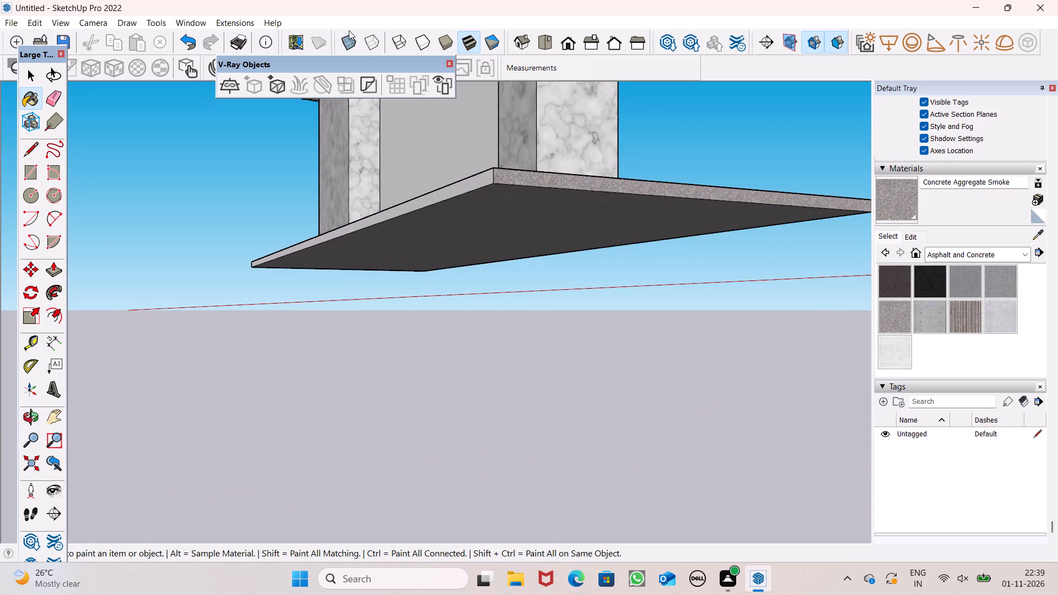
scroll(469, 182, down, 2)
middle_drag(334, 263, 1005, 283)
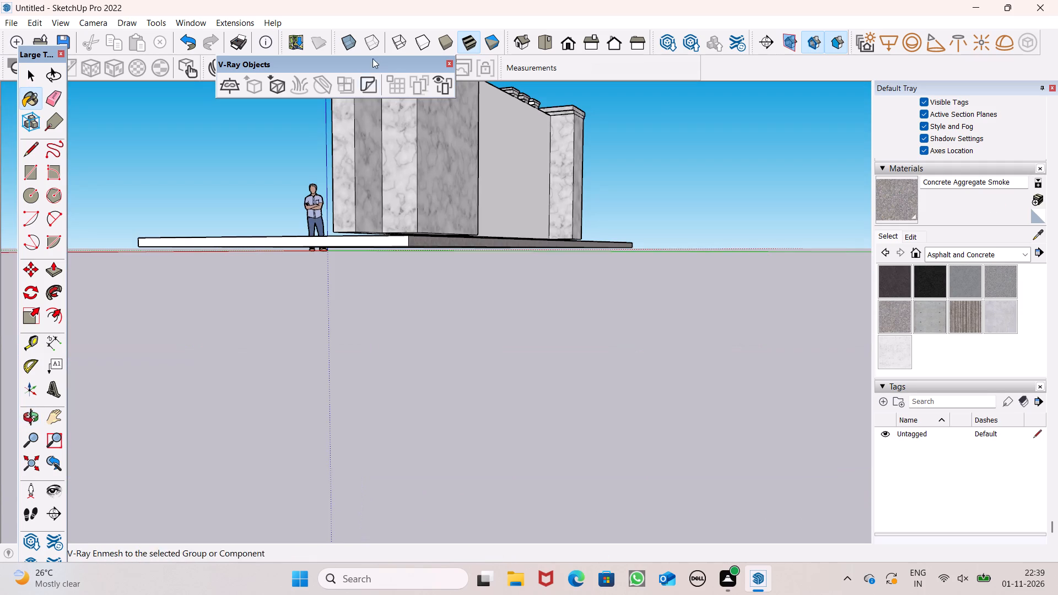
click(373, 241)
middle_drag(593, 296, 291, 328)
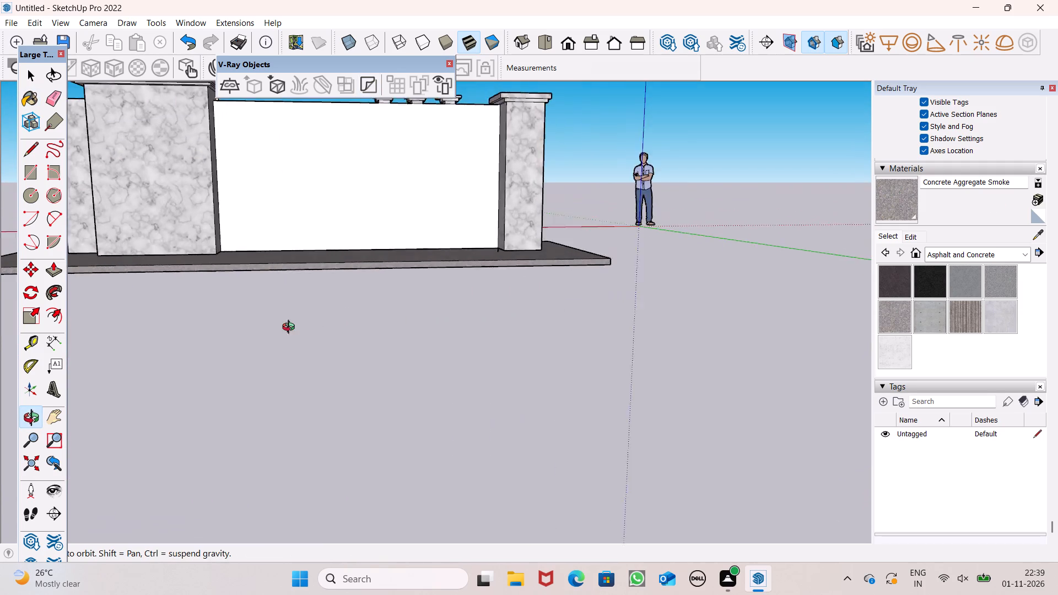
Explode the group containing the stray vertical edge beneath the marble end pillar.
middle_drag(291, 328, 296, 293)
key(space)
scroll(583, 285, up, 1)
middle_drag(583, 285, 287, 279)
scroll(259, 212, up, 3)
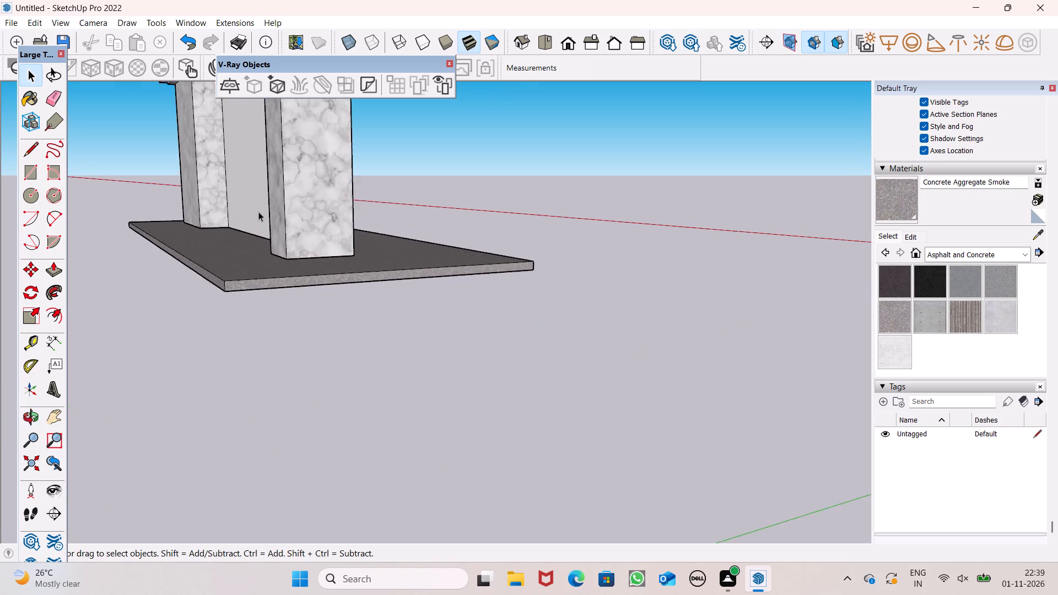
scroll(258, 212, up, 6)
middle_drag(397, 311, 166, 237)
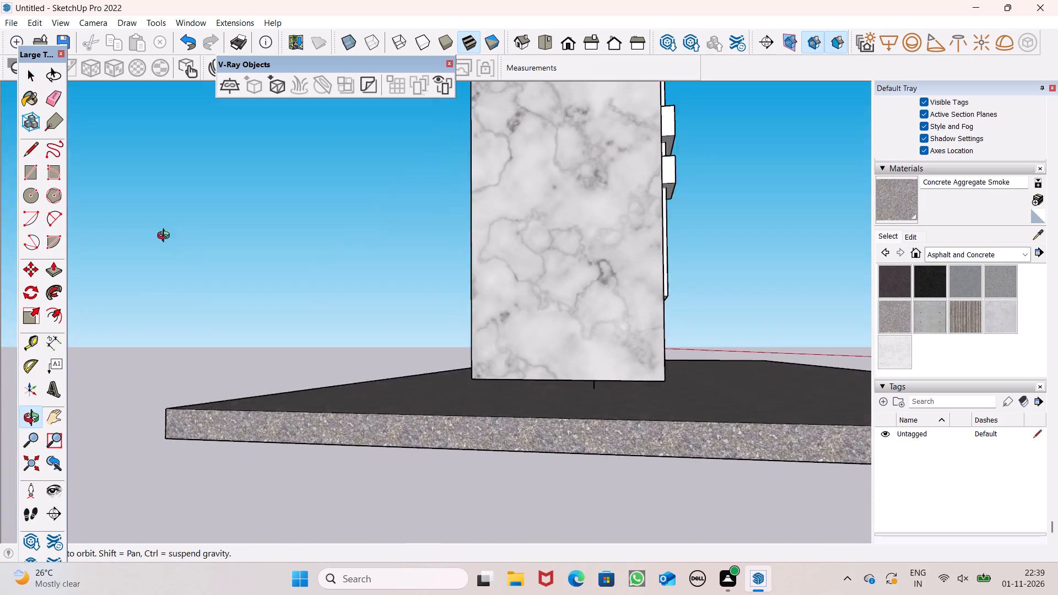
middle_drag(166, 237, 100, 239)
scroll(666, 417, up, 9)
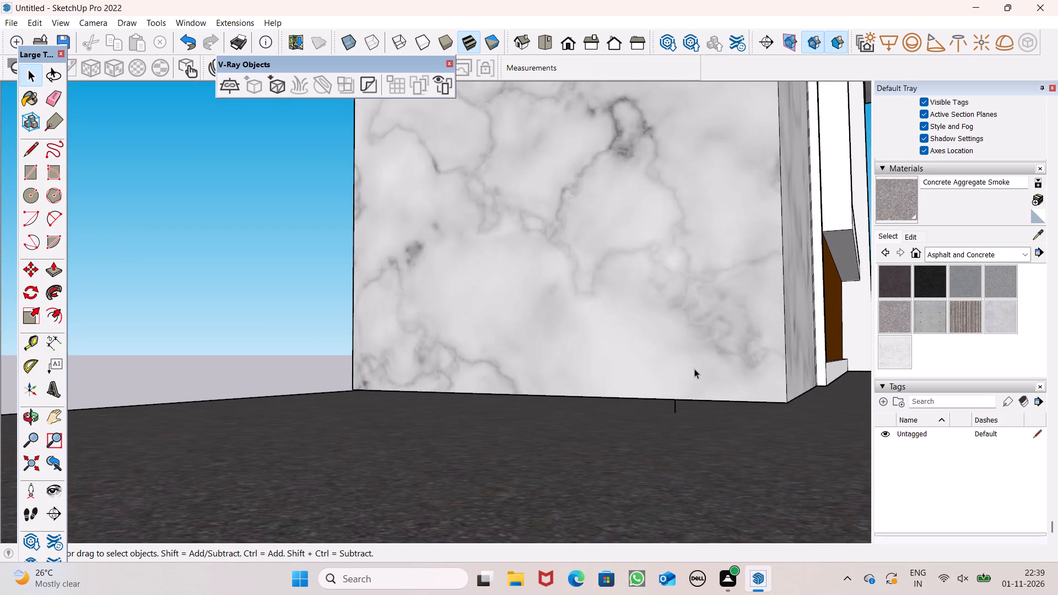
middle_drag(692, 488, 894, 456)
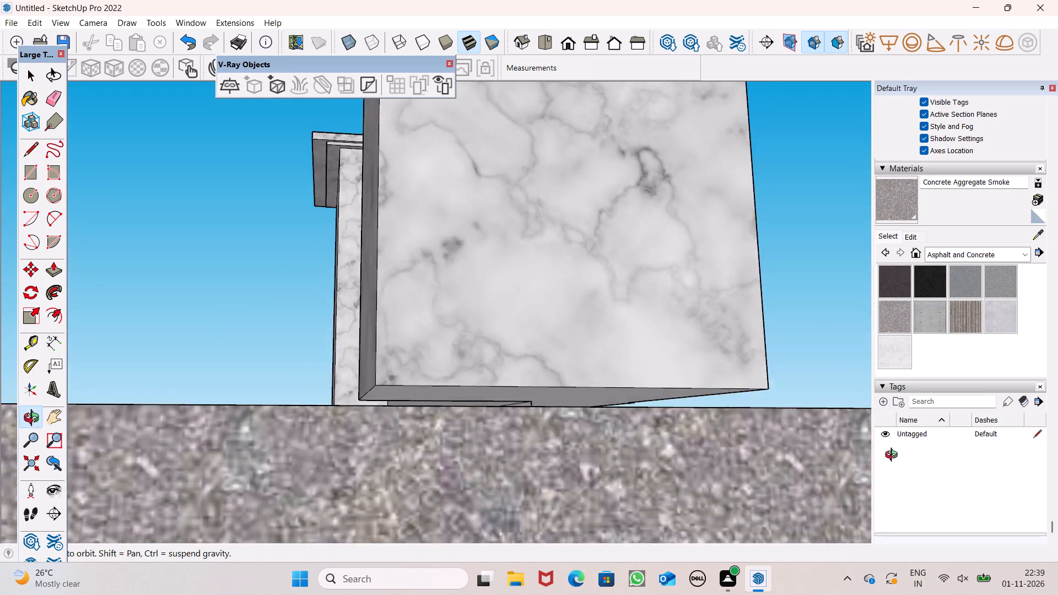
middle_drag(894, 456, 997, 469)
scroll(577, 414, up, 7)
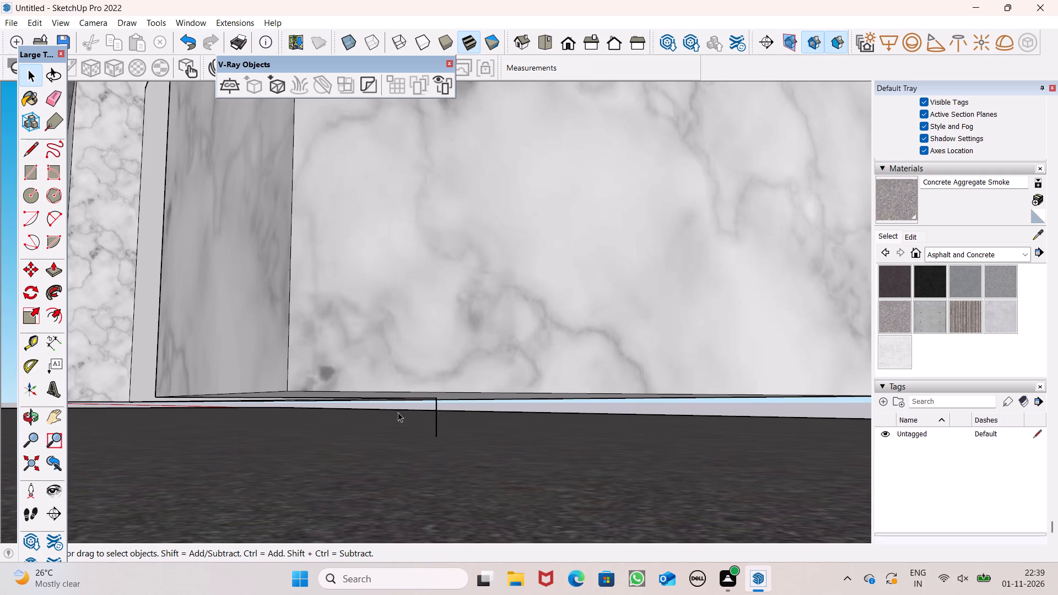
scroll(441, 432, up, 5)
click(432, 404)
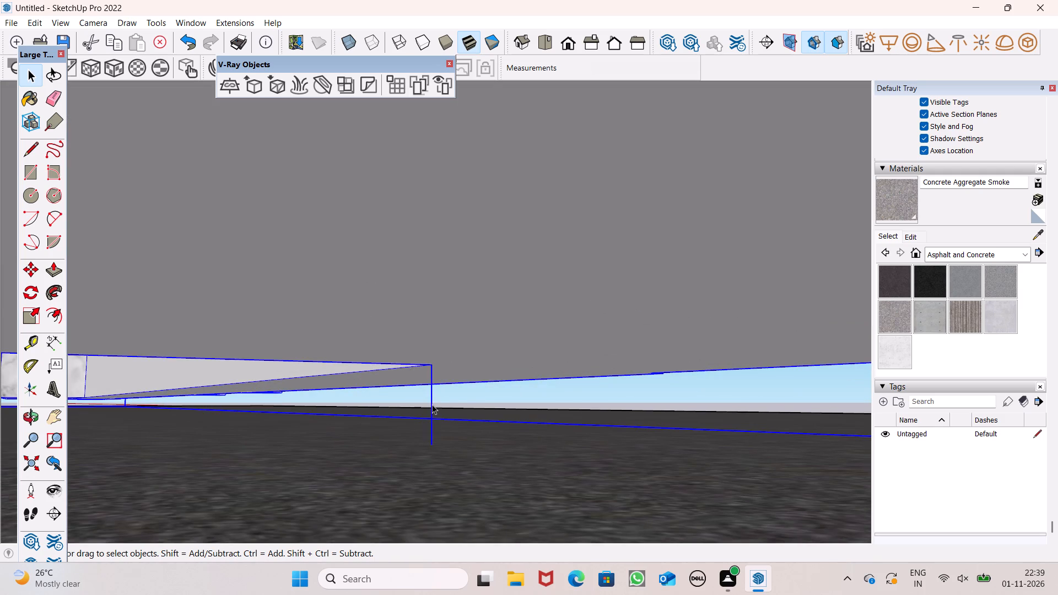
right_click(430, 390)
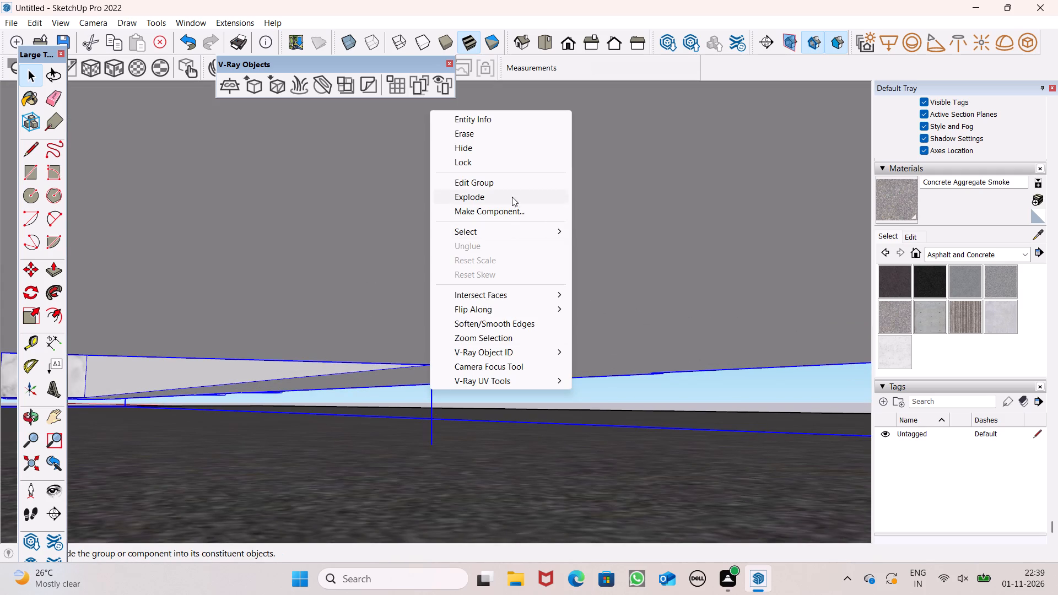
click(512, 197)
click(382, 456)
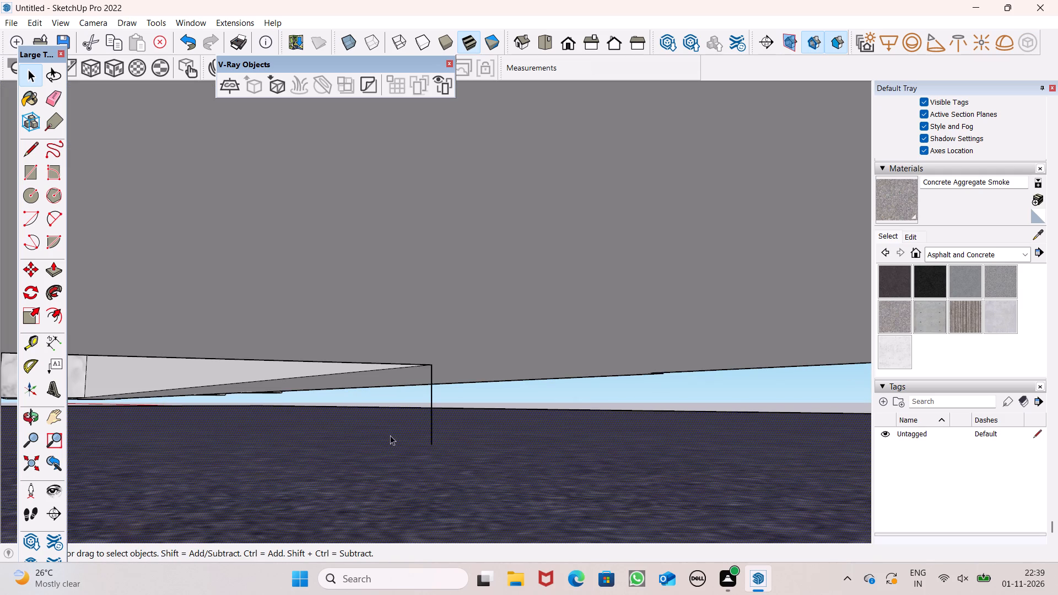
scroll(389, 429, down, 6)
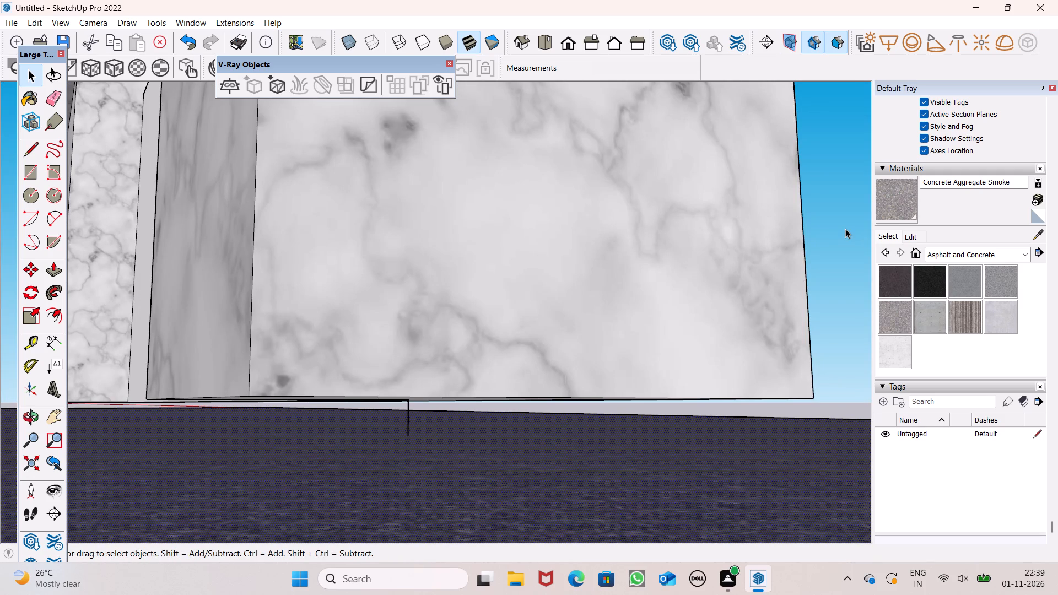
click(845, 229)
Delete the stray vertical edge hanging below the end pillar's base.
scroll(409, 410, up, 5)
click(408, 402)
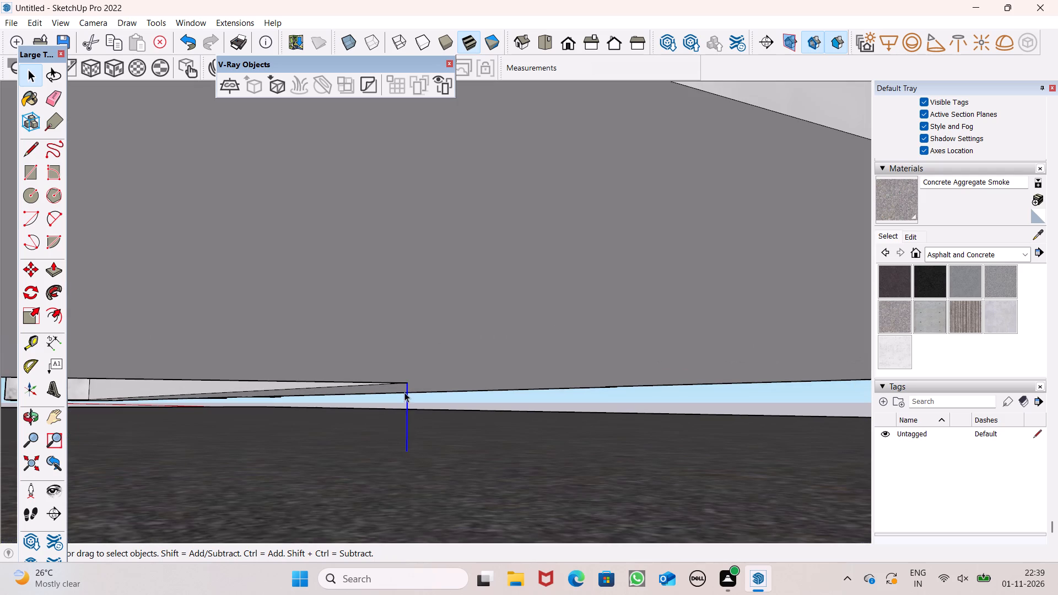
key(Delete)
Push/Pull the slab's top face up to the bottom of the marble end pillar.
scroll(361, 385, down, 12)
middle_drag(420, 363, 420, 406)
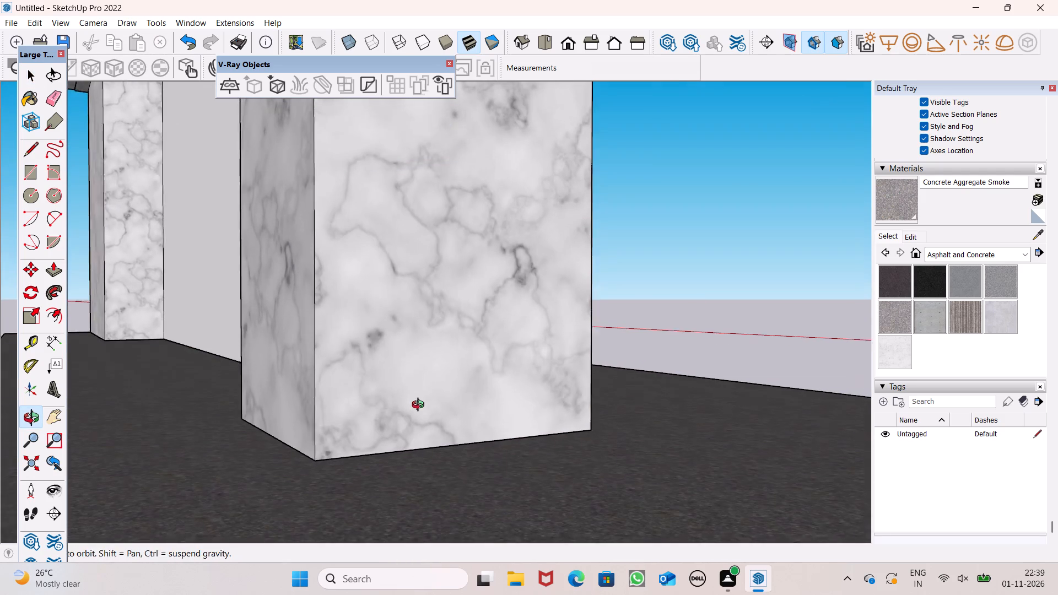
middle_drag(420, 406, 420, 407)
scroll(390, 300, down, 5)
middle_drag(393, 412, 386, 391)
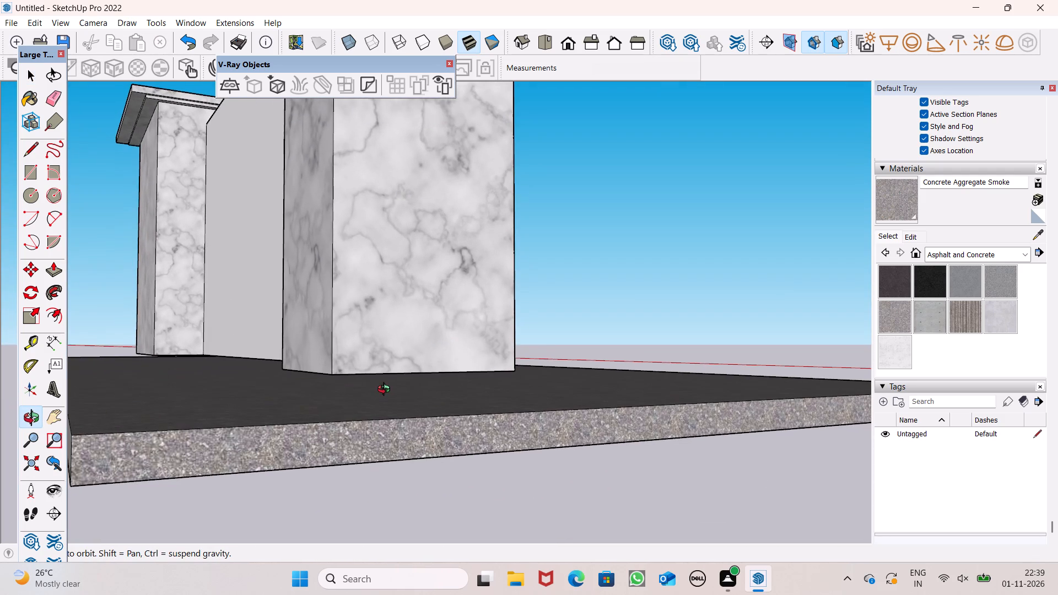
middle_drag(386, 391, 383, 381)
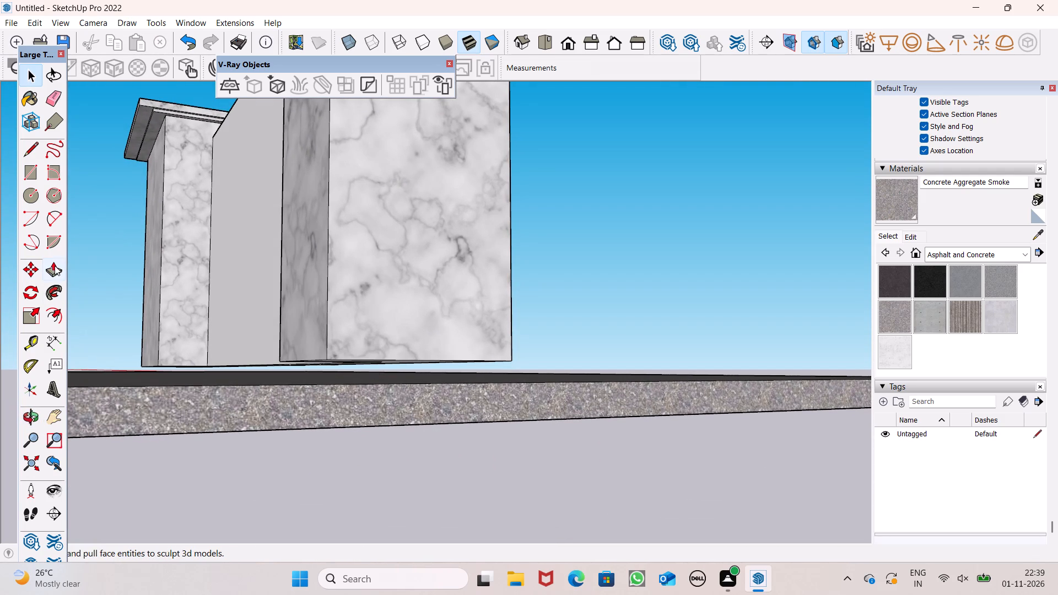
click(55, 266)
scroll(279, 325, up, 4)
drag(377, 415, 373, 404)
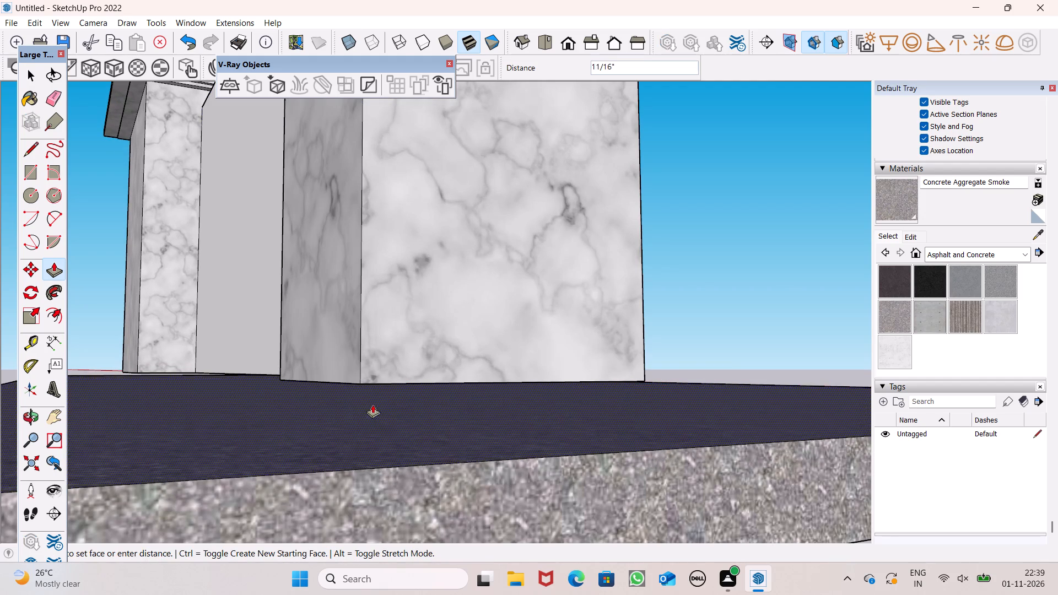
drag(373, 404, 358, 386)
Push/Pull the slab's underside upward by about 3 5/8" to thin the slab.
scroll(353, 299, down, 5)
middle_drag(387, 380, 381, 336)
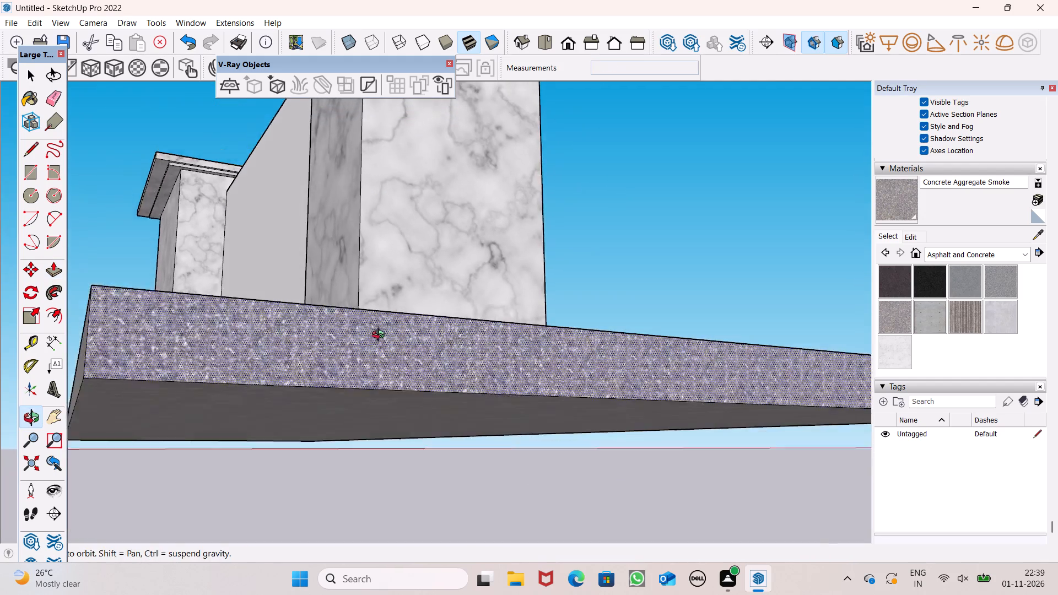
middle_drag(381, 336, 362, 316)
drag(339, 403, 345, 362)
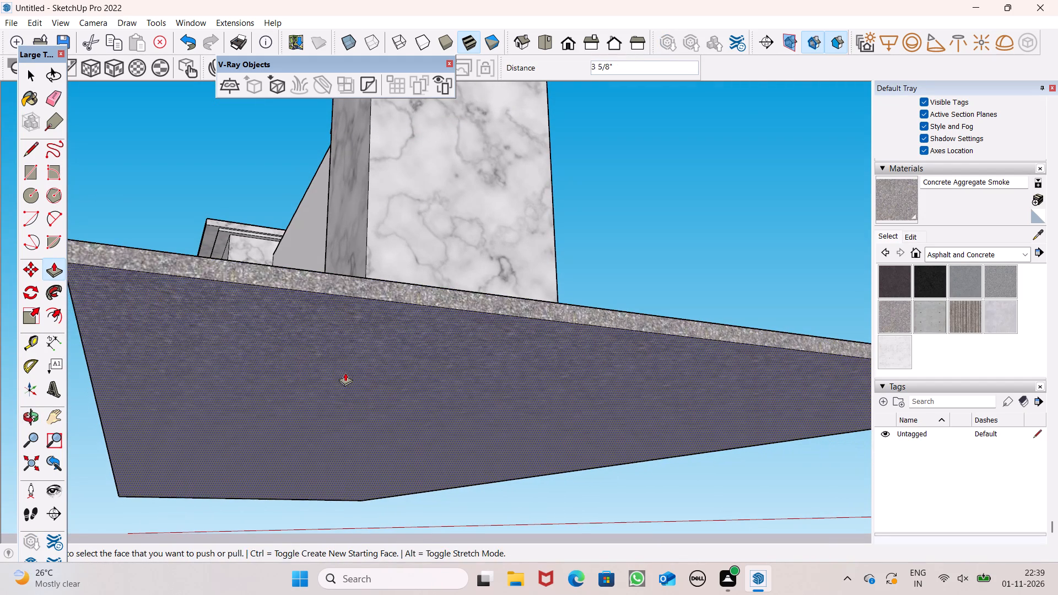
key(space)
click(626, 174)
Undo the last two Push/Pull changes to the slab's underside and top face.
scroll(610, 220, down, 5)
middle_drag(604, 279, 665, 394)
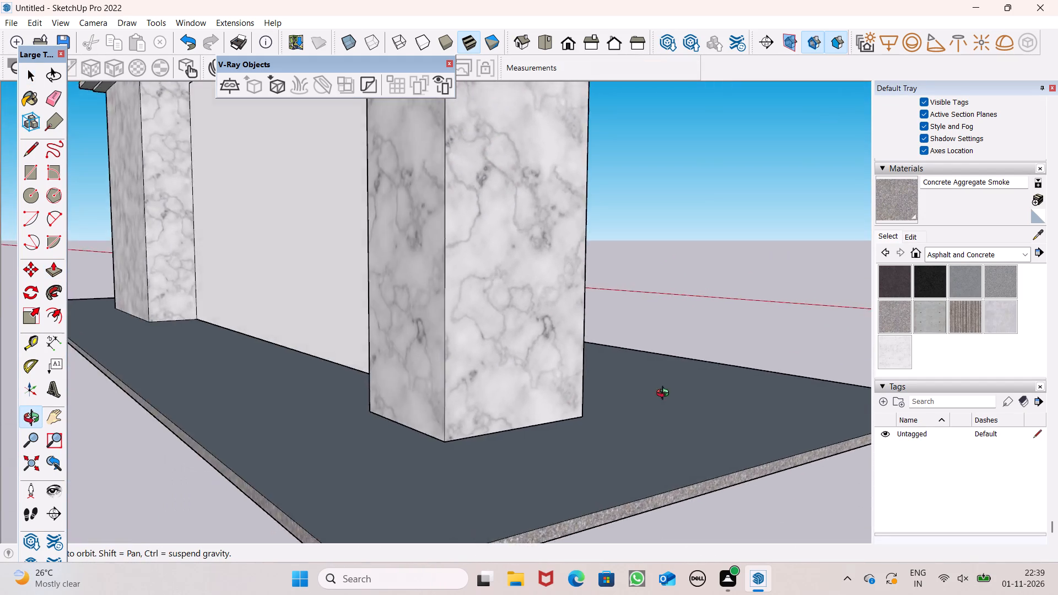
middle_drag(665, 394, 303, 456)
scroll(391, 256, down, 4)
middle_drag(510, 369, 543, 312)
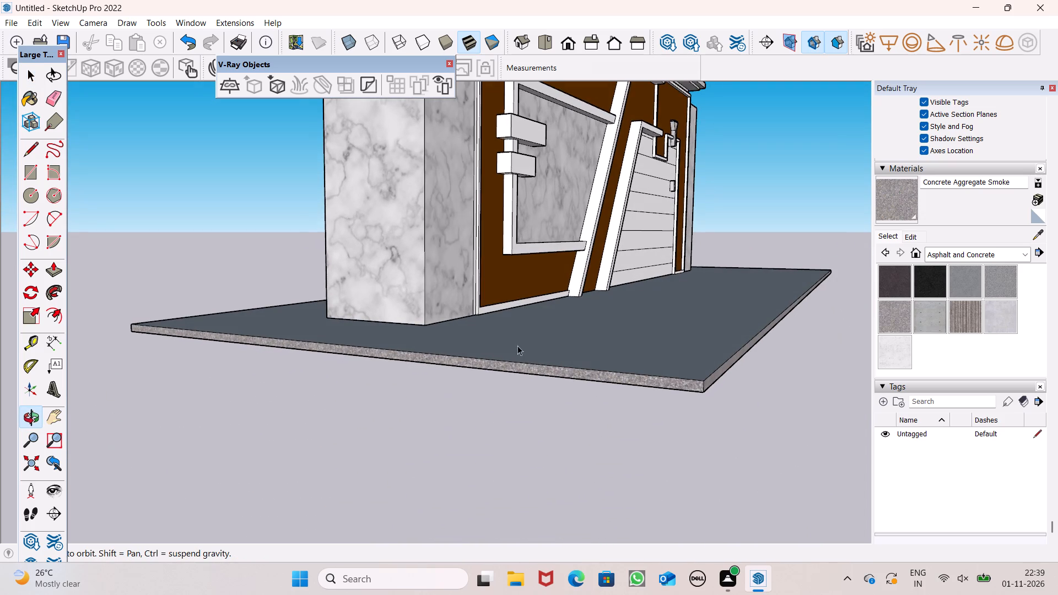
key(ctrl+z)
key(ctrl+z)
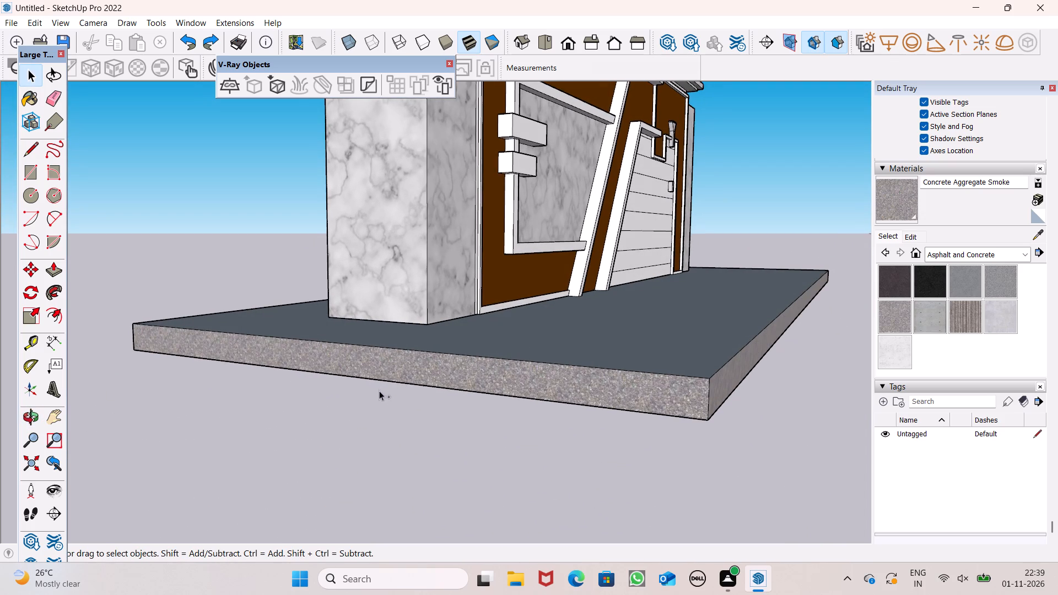
Push/Pull the slab's top face up again so it meets the base of the marble end pillar.
middle_drag(397, 399, 462, 412)
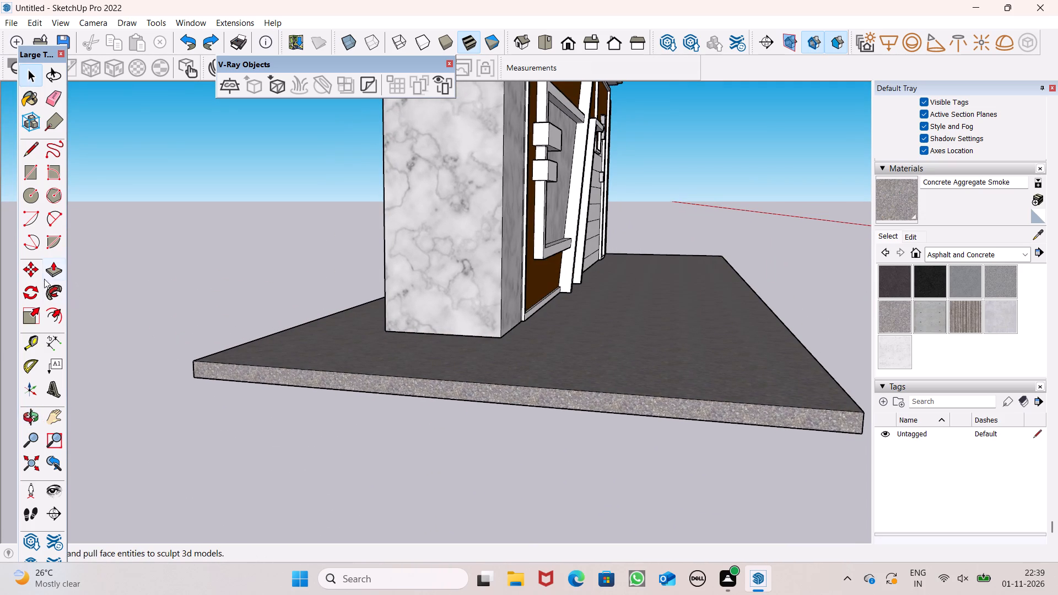
click(52, 272)
scroll(336, 297, up, 4)
middle_drag(535, 393, 548, 336)
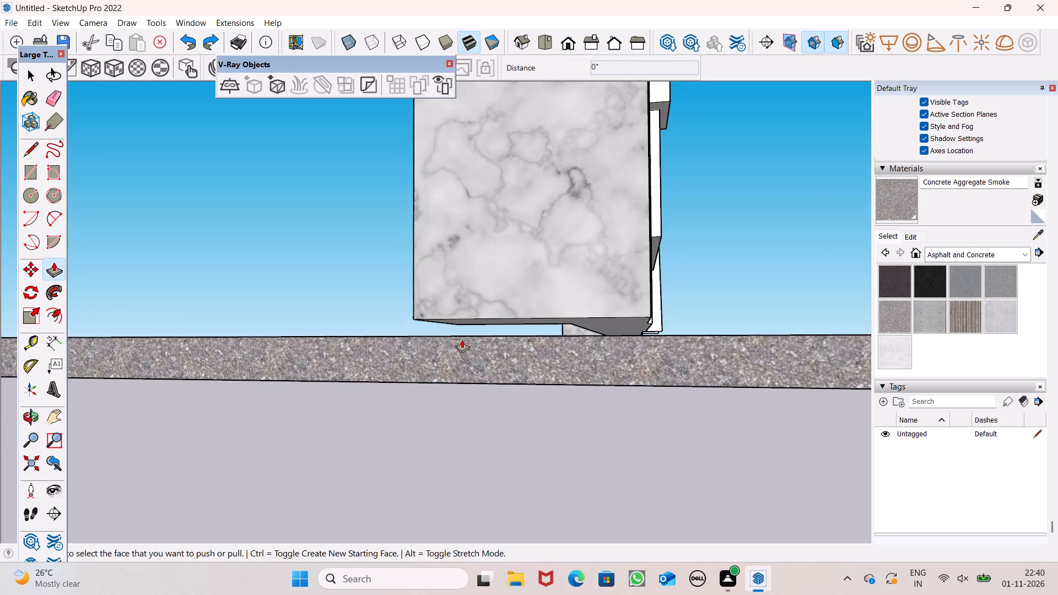
middle_drag(494, 342, 529, 367)
scroll(528, 367, up, 1)
middle_drag(532, 364, 547, 350)
drag(647, 393, 666, 371)
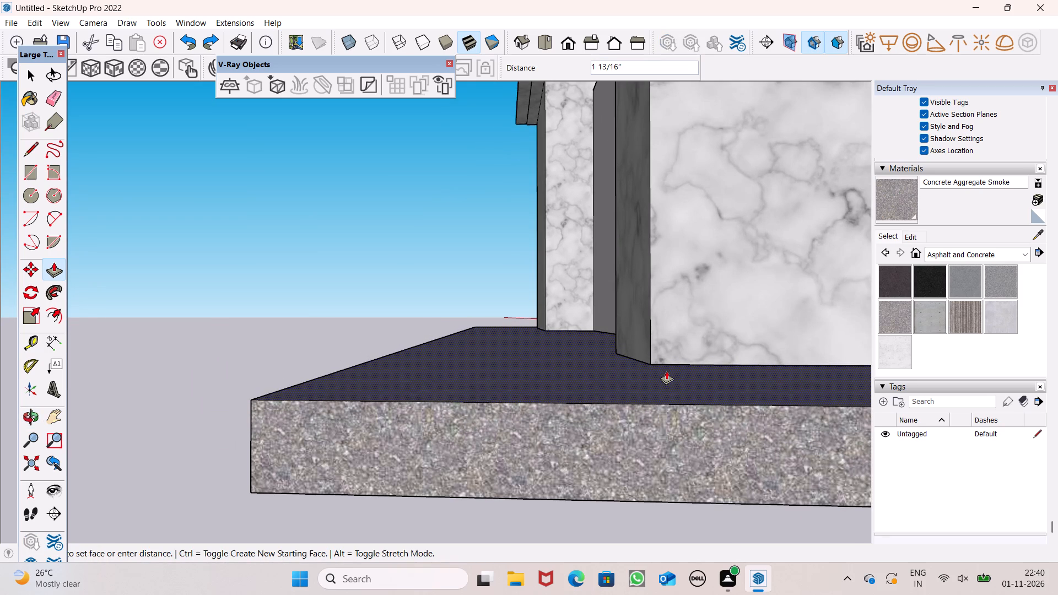
drag(666, 371, 646, 365)
Nudge the underside face of the wall slightly with the Move tool, then clear the selection.
scroll(514, 293, down, 4)
middle_drag(586, 372, 461, 366)
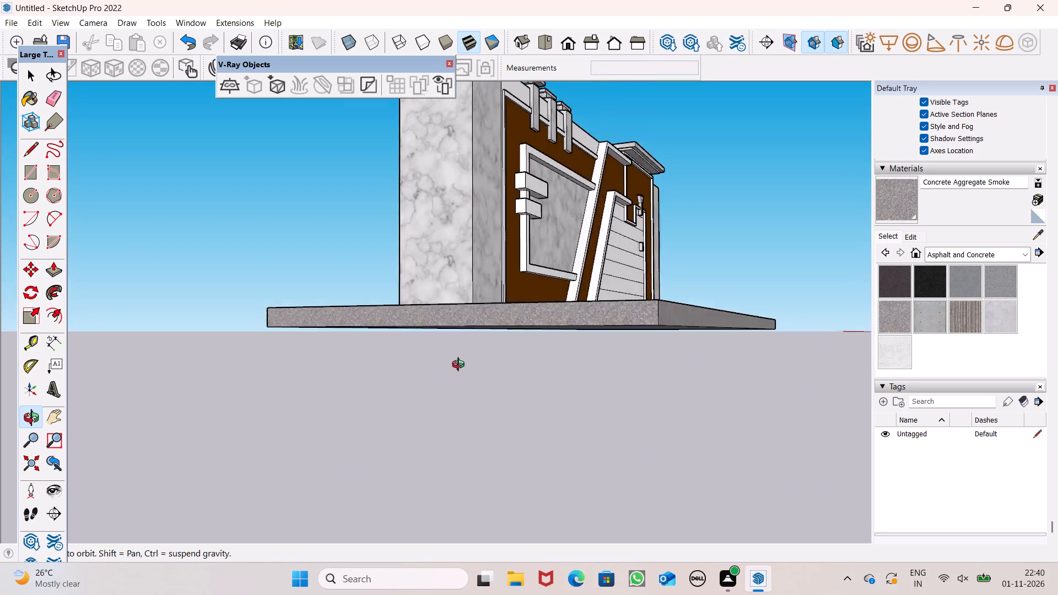
middle_drag(461, 366, 525, 347)
scroll(510, 263, up, 9)
scroll(450, 307, up, 18)
key(space)
scroll(357, 297, up, 15)
middle_click(357, 297)
middle_click(458, 284)
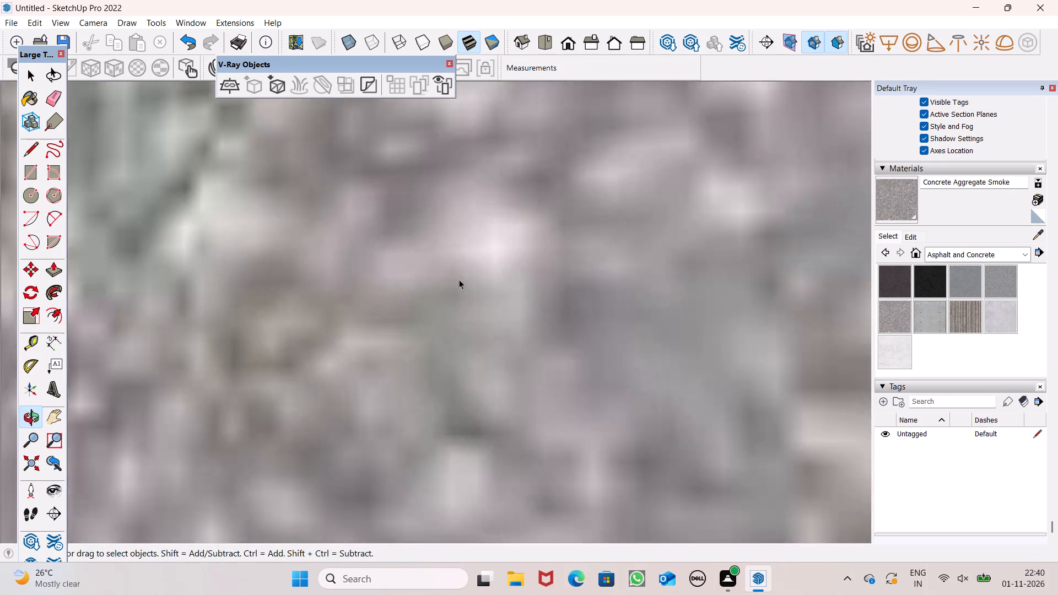
scroll(459, 279, up, 11)
scroll(512, 341, up, 16)
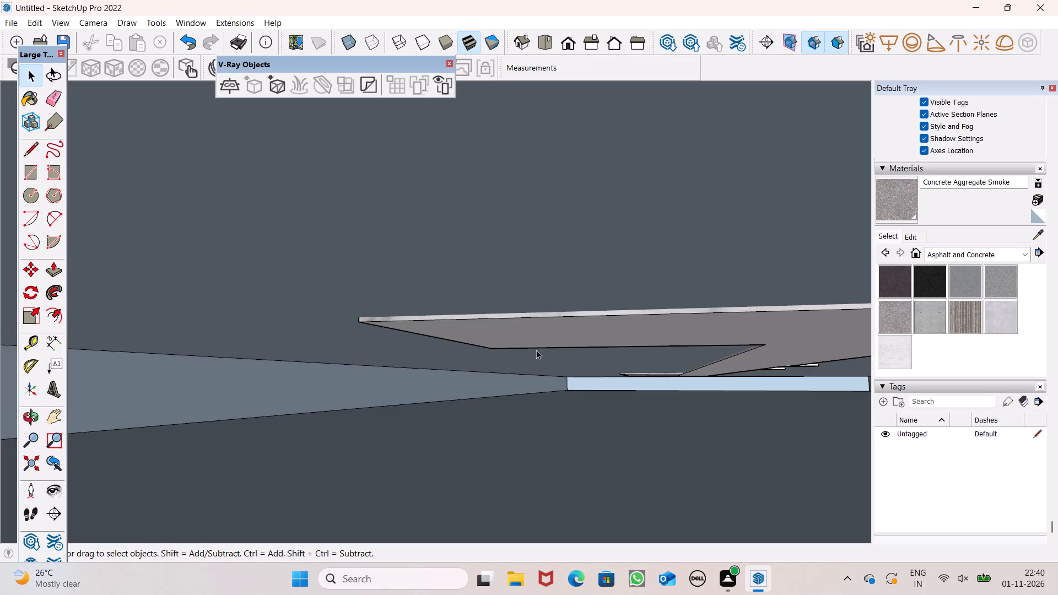
middle_drag(543, 357, 558, 351)
scroll(558, 350, up, 1)
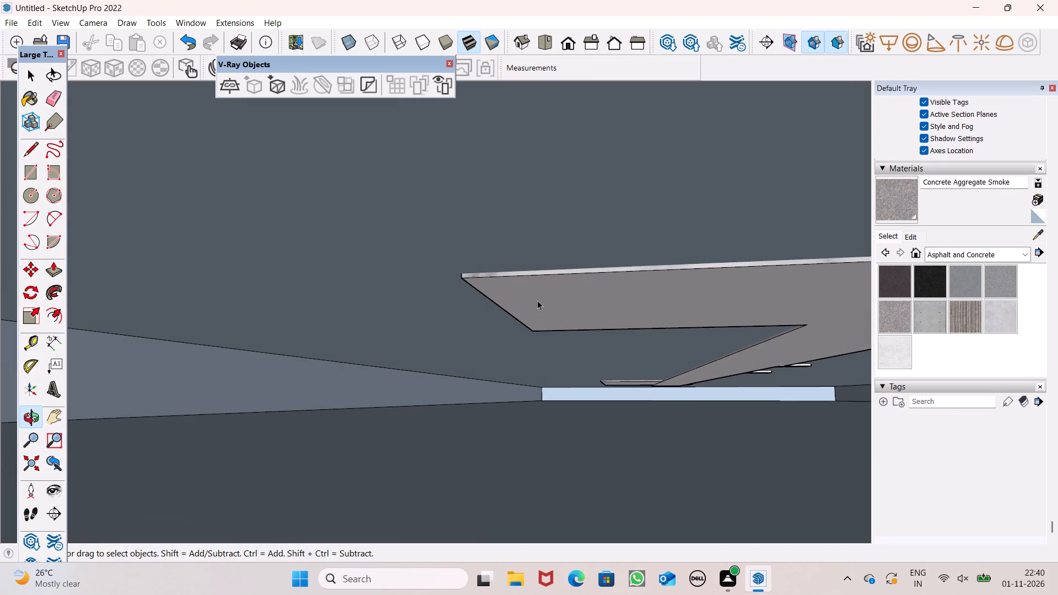
click(535, 300)
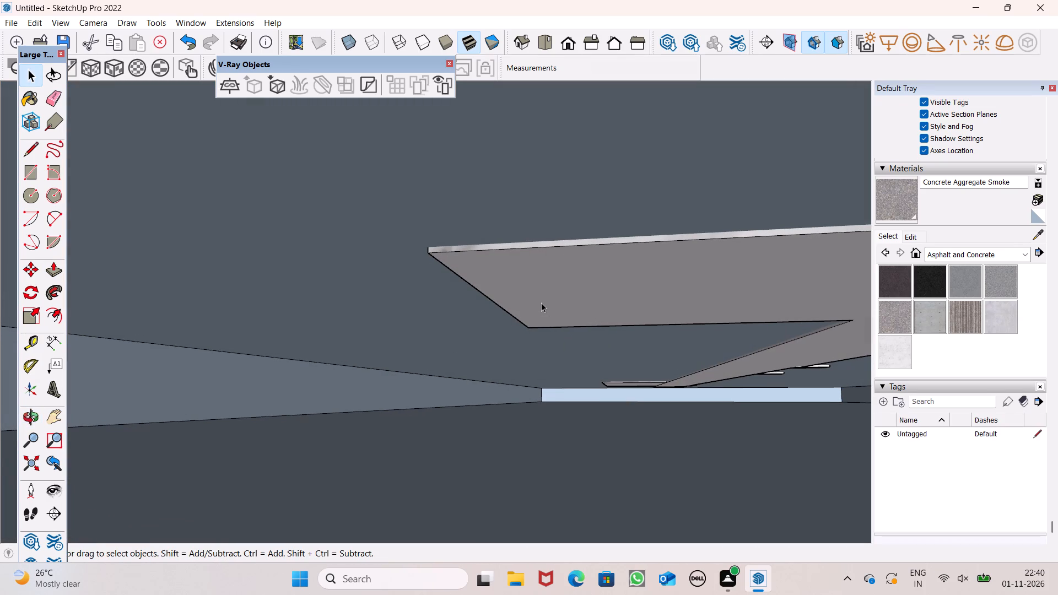
key(m)
key(Return)
drag(547, 311, 547, 309)
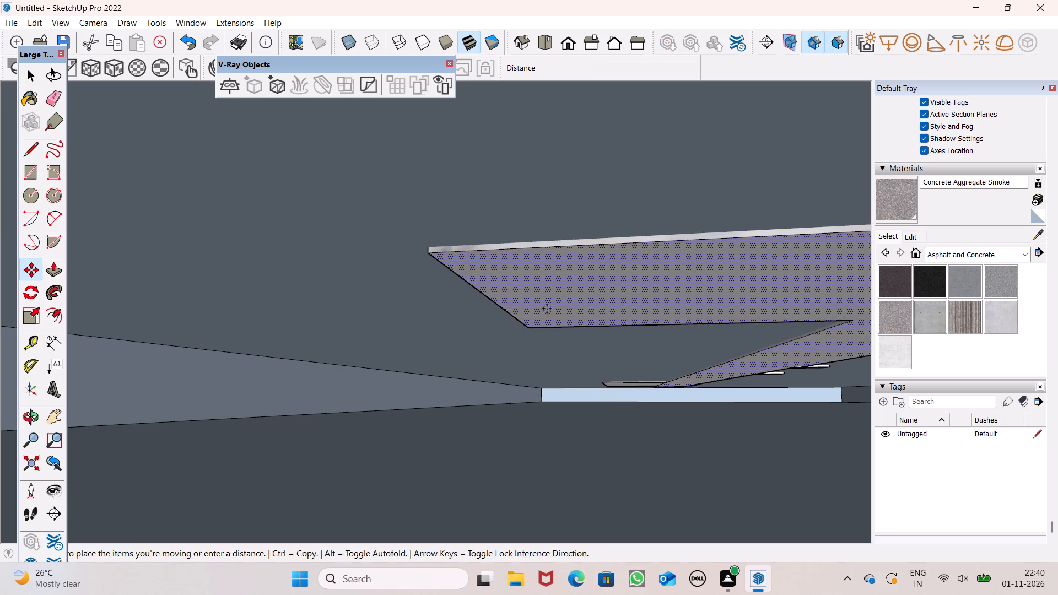
drag(547, 309, 547, 306)
key(space)
scroll(750, 448, down, 6)
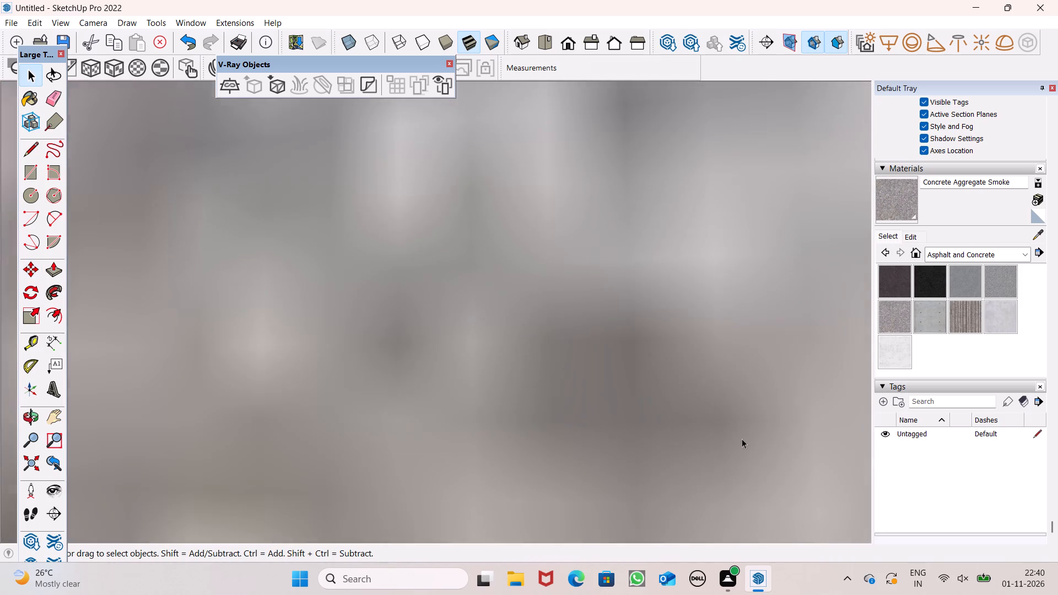
scroll(742, 439, down, 8)
scroll(704, 417, down, 20)
scroll(704, 417, down, 11)
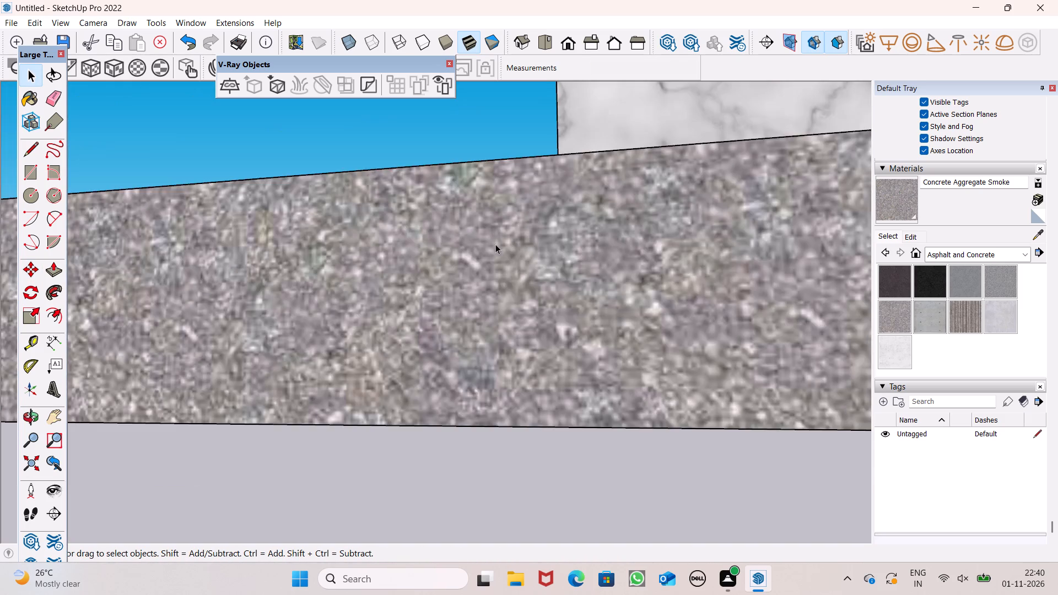
scroll(495, 244, down, 15)
middle_drag(538, 328, 376, 420)
click(235, 230)
Examine the slab and the wall's base along the front, from close up and from farther away.
scroll(223, 244, down, 5)
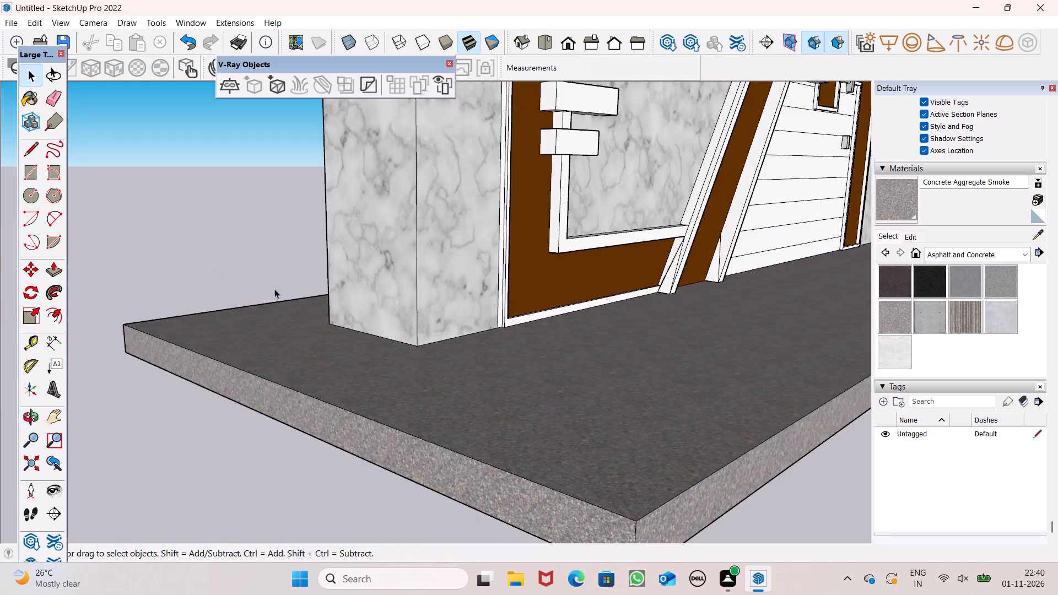
middle_drag(415, 321, 154, 340)
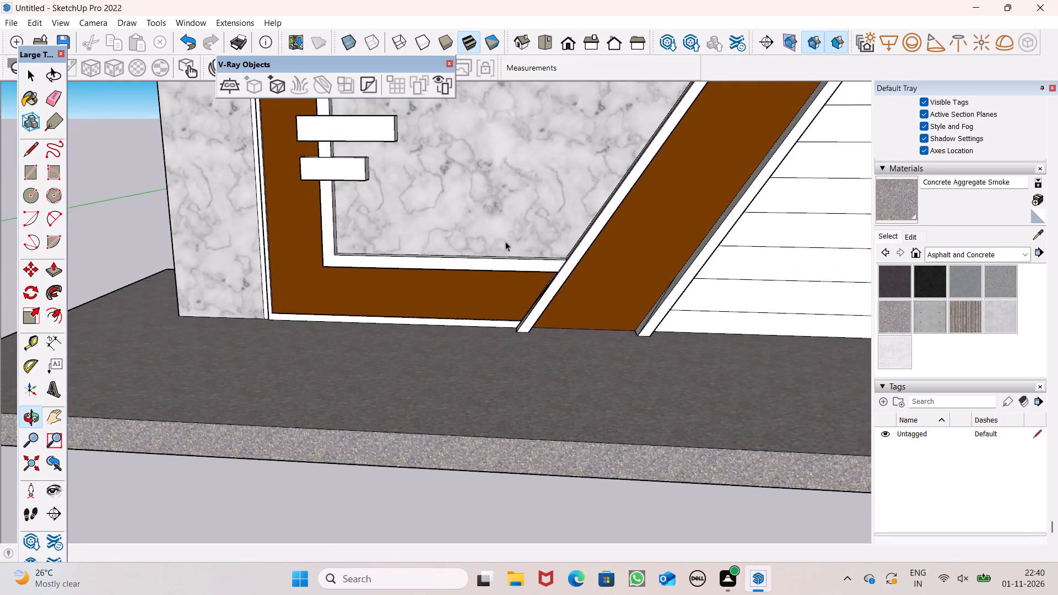
scroll(509, 262, down, 6)
scroll(476, 299, down, 2)
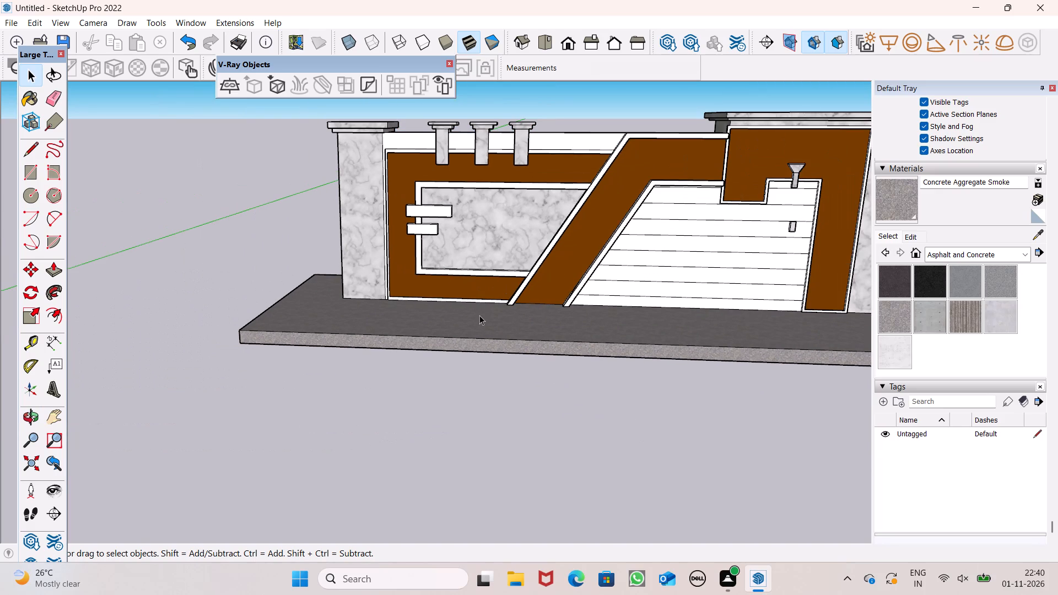
scroll(433, 363, down, 3)
middle_drag(358, 362, 364, 404)
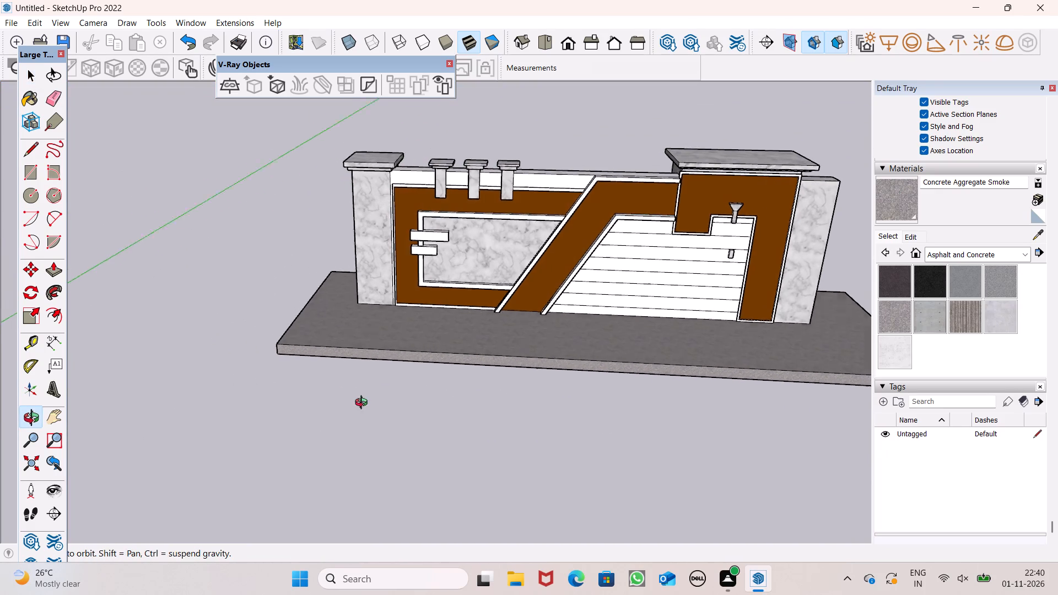
middle_drag(364, 404, 381, 374)
scroll(1036, 129, up, 5)
scroll(983, 179, up, 7)
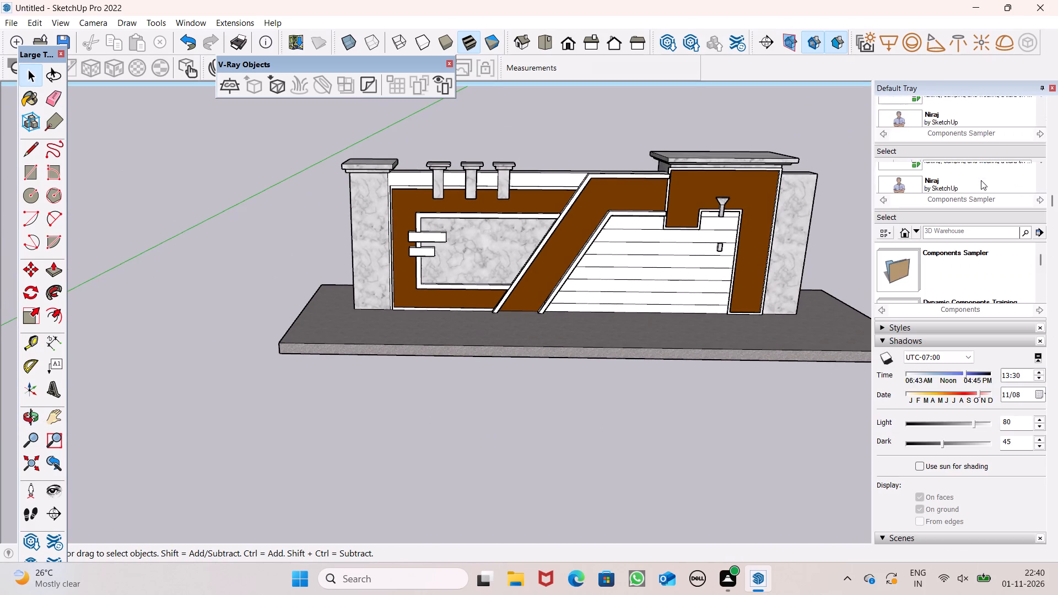
Search the component library for PLANTS.
scroll(981, 180, up, 7)
click(970, 177)
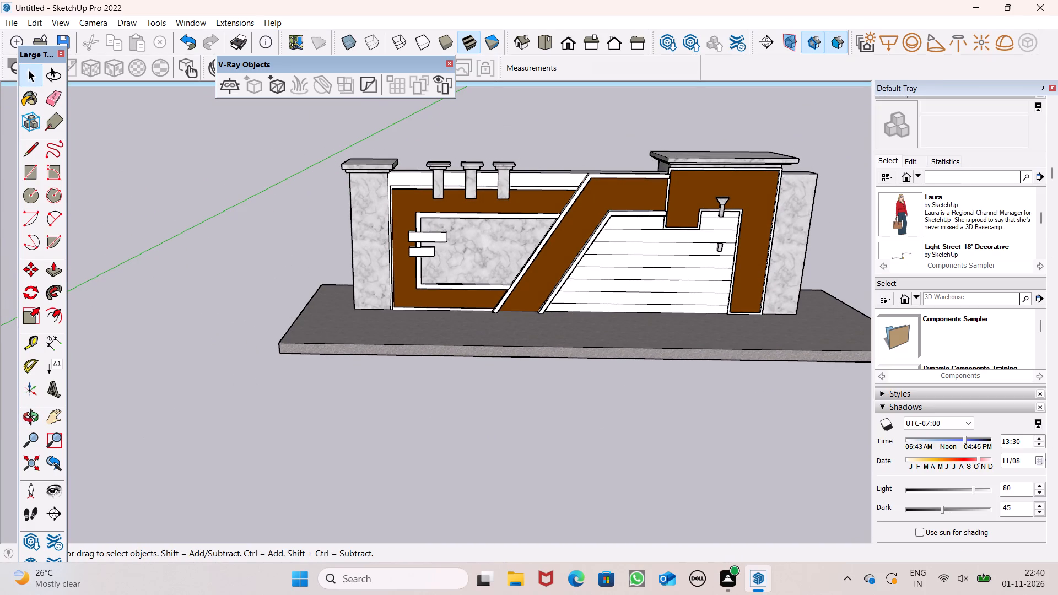
key(p)
text(LS)
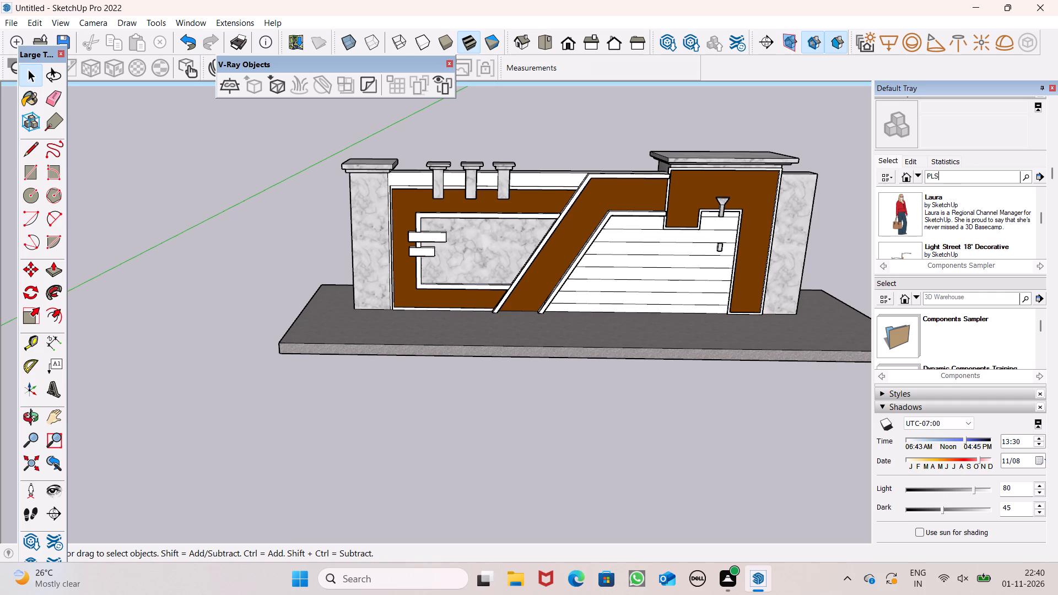
key(BackSpace)
text(ANTS)
key(Return)
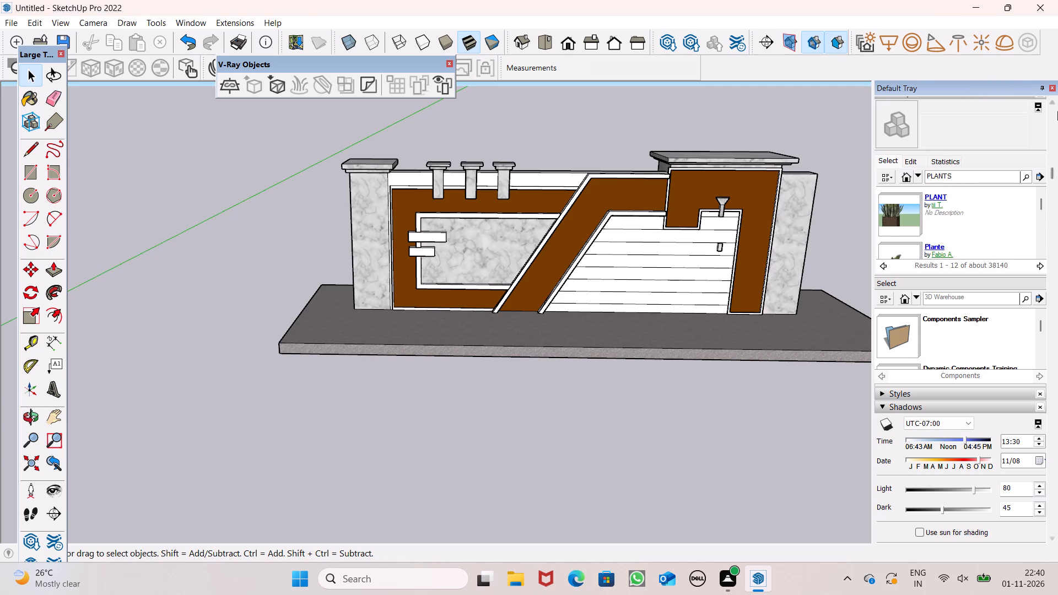
Browse the plant results and load the VASO COM FLORES flower vase component, accepting the import.
scroll(914, 210, down, 2)
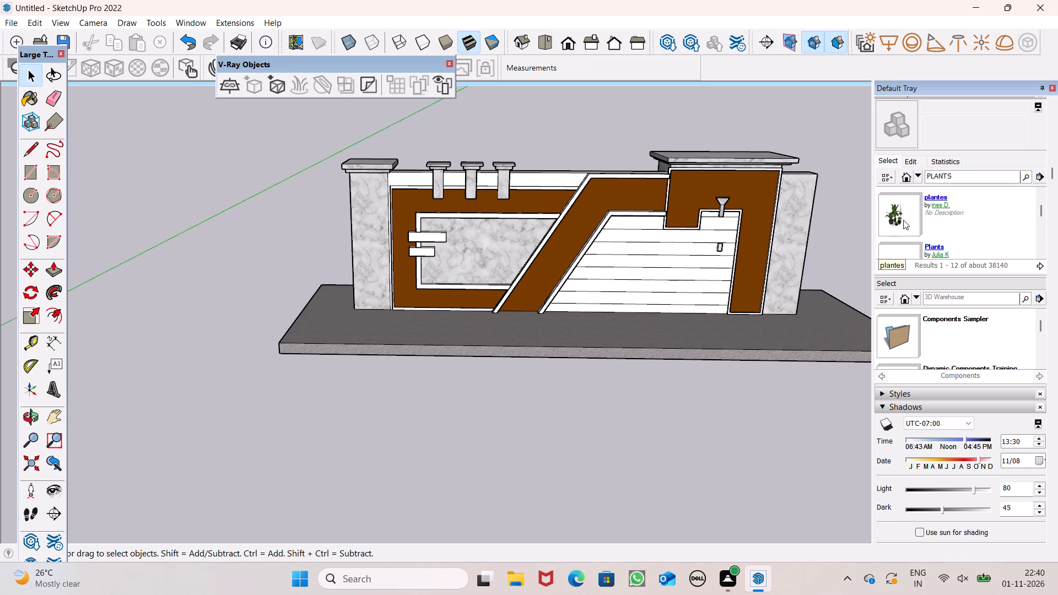
scroll(903, 220, down, 2)
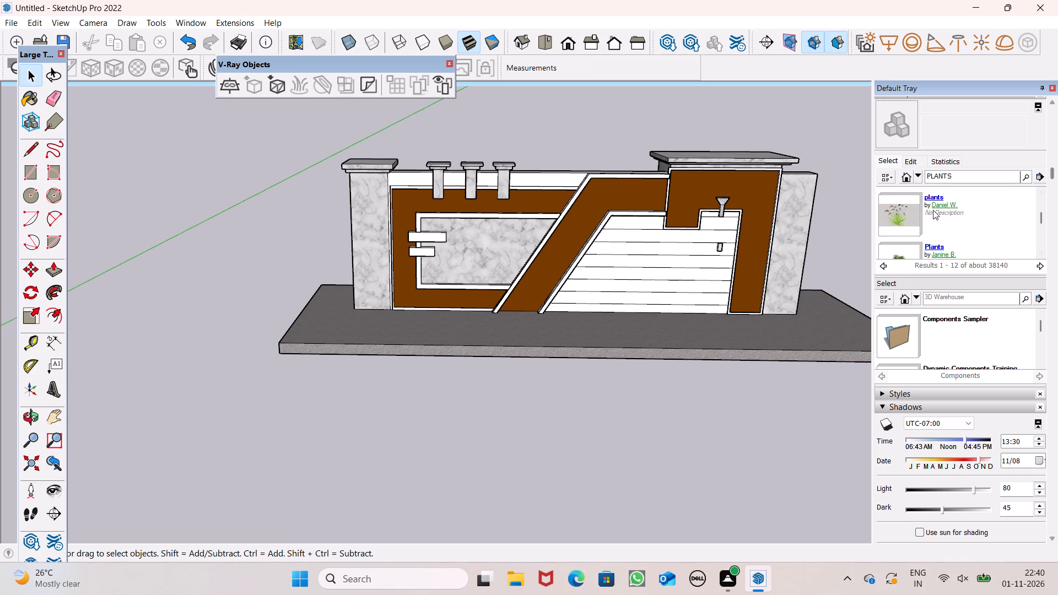
scroll(881, 229, down, 3)
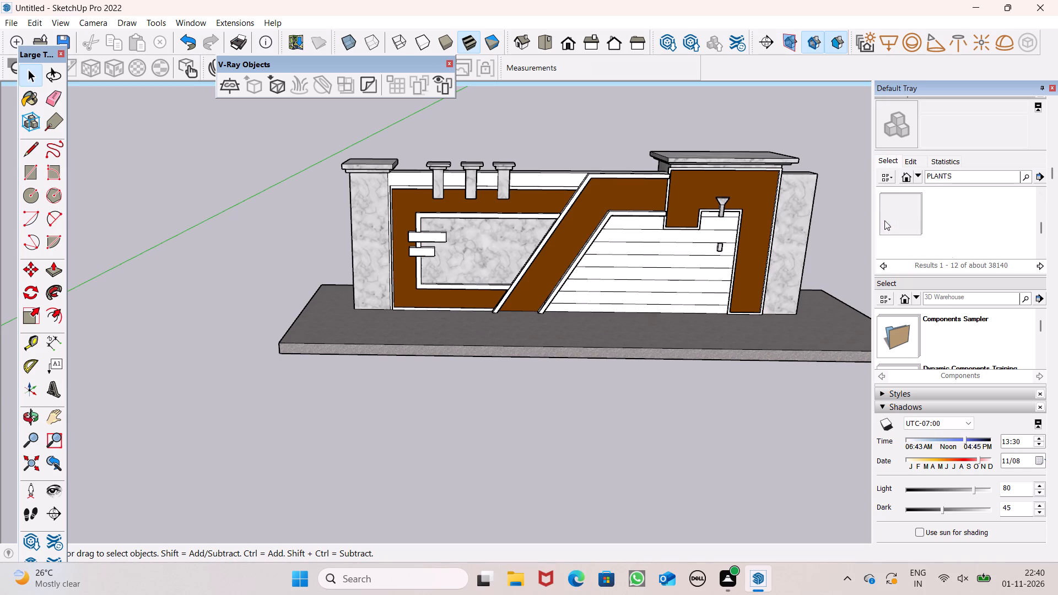
scroll(885, 220, down, 4)
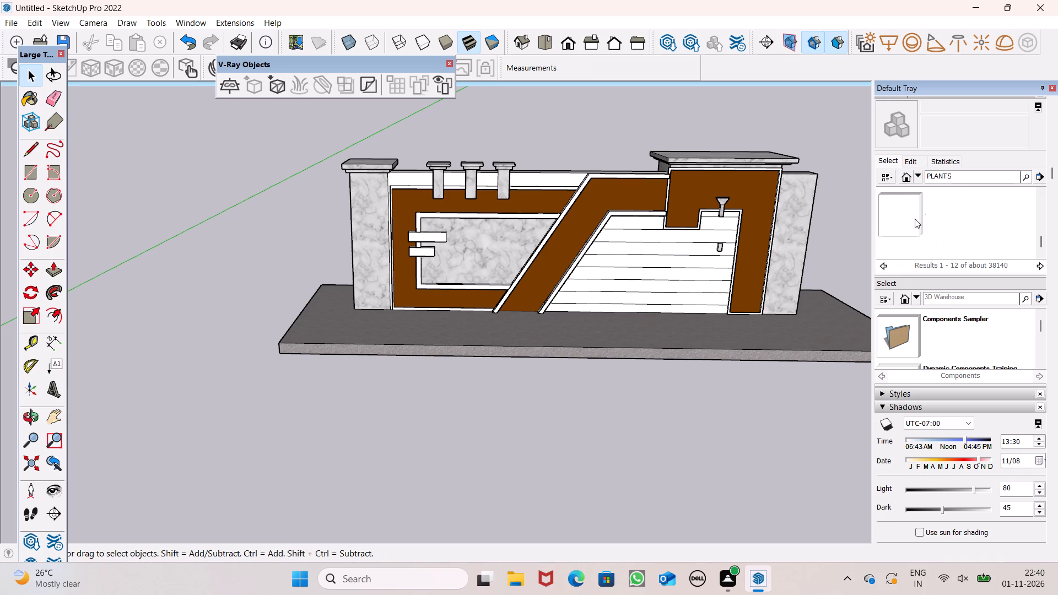
click(903, 218)
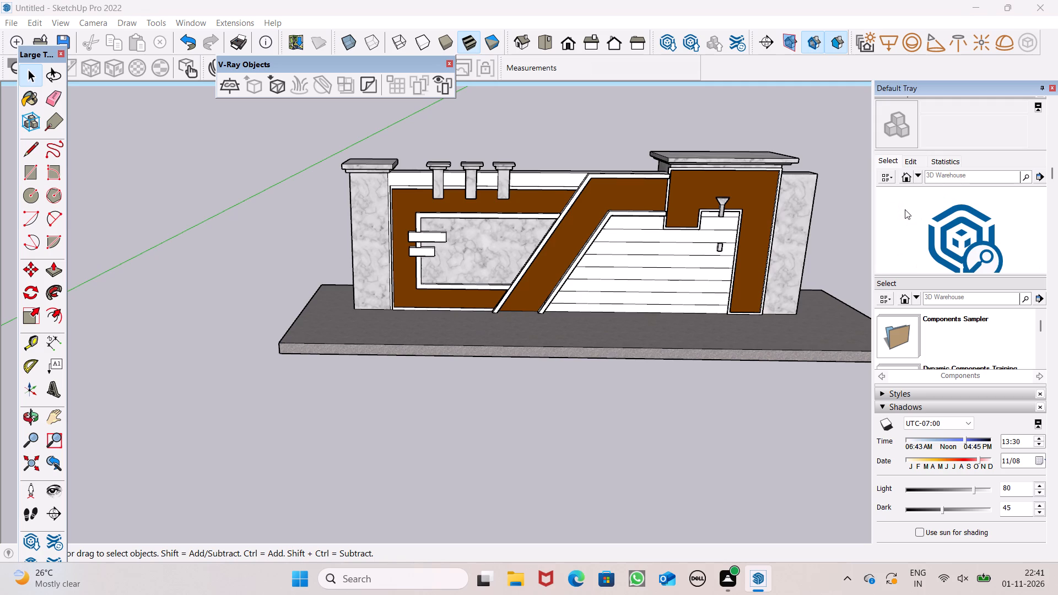
scroll(916, 234, down, 1)
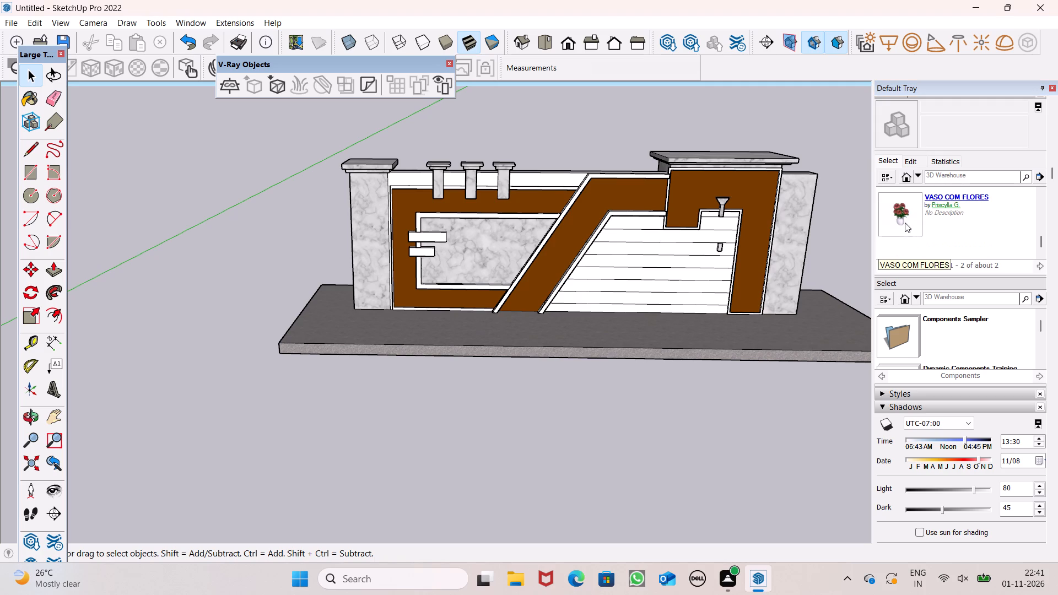
click(903, 215)
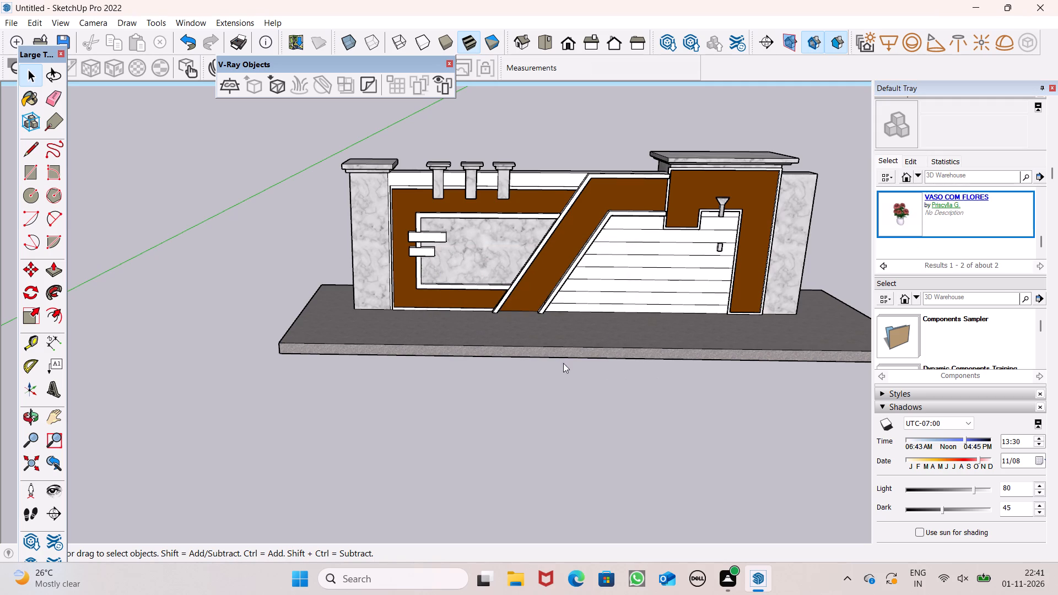
click(901, 216)
middle_drag(503, 311, 492, 385)
scroll(393, 321, down, 5)
scroll(647, 311, down, 4)
click(627, 342)
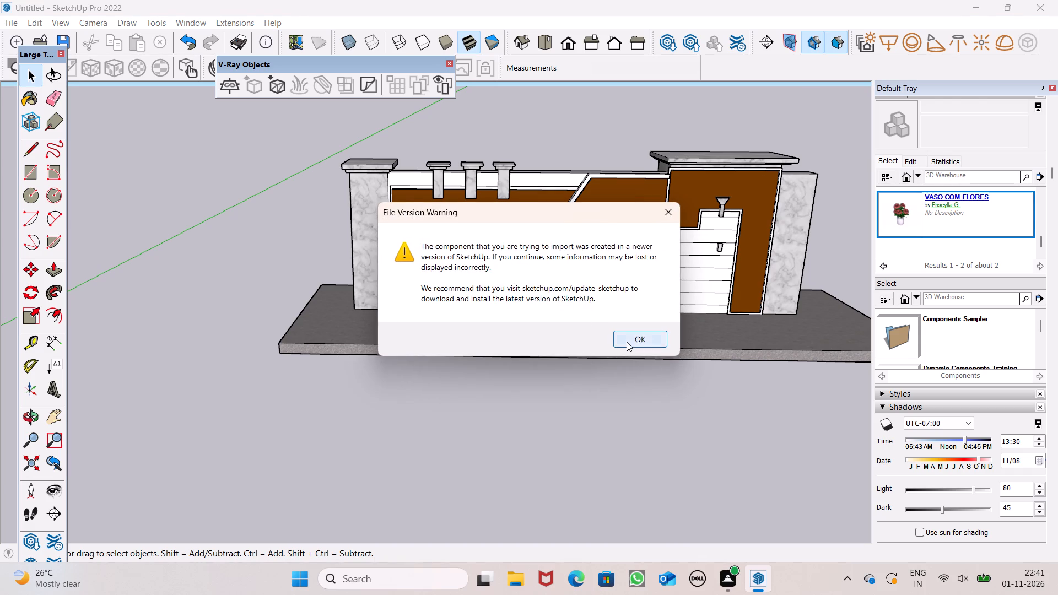
Place the flower vase on the slab just in front of the wall's brown band, near the marble end pillar, and clear the selection.
scroll(428, 321, up, 8)
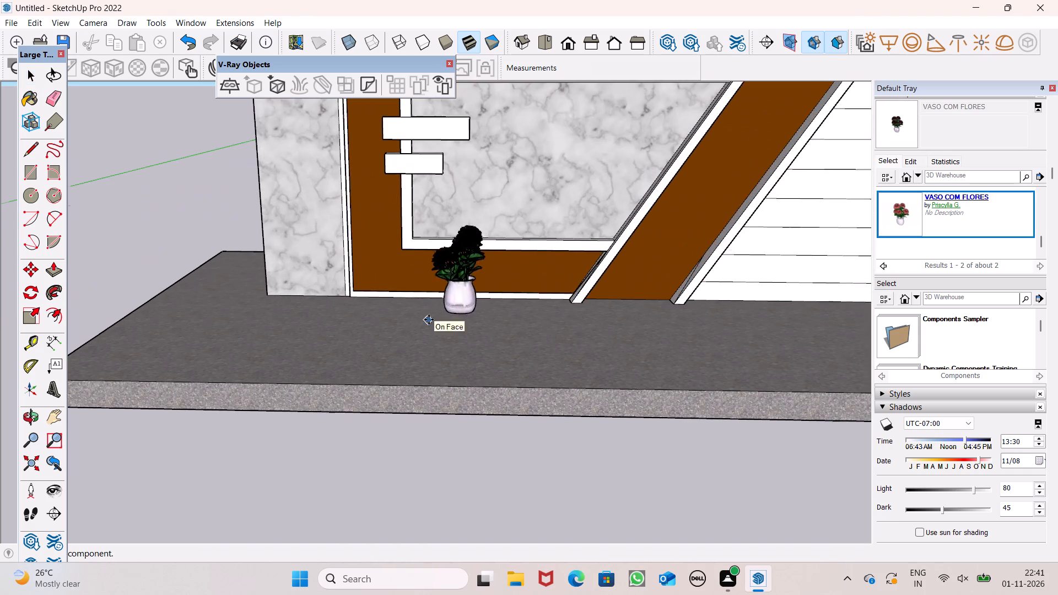
scroll(339, 317, down, 3)
middle_drag(477, 353, 445, 380)
scroll(435, 374, up, 7)
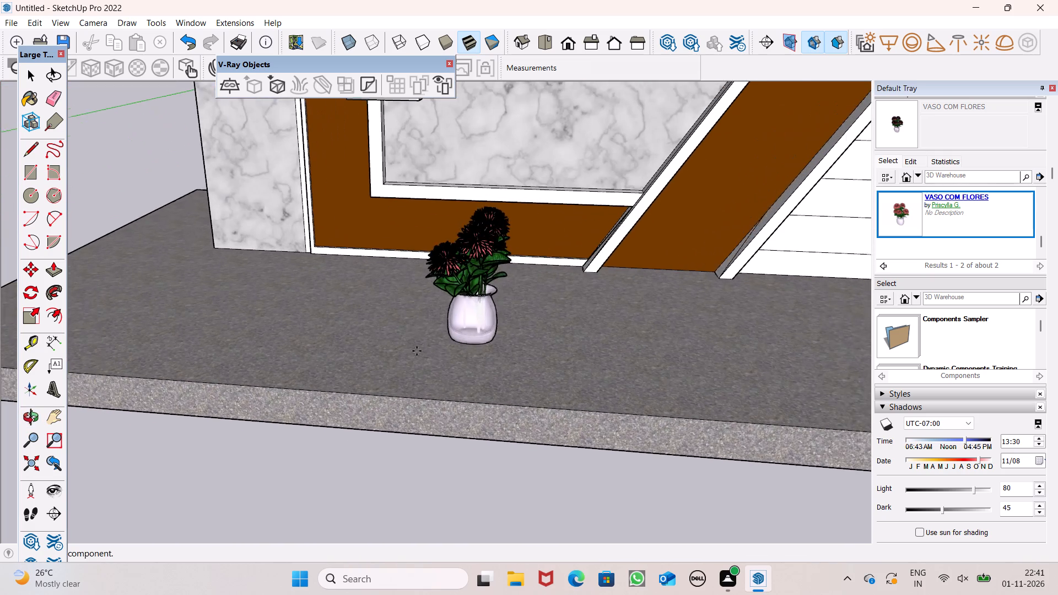
click(382, 285)
middle_drag(455, 359, 623, 400)
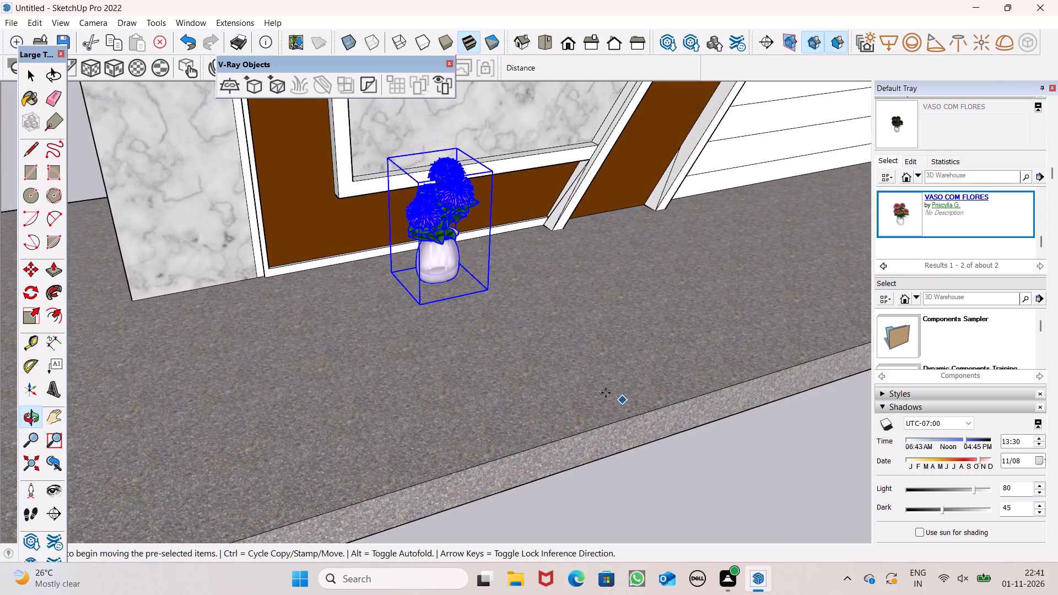
scroll(620, 446, down, 5)
key(space)
scroll(537, 420, down, 3)
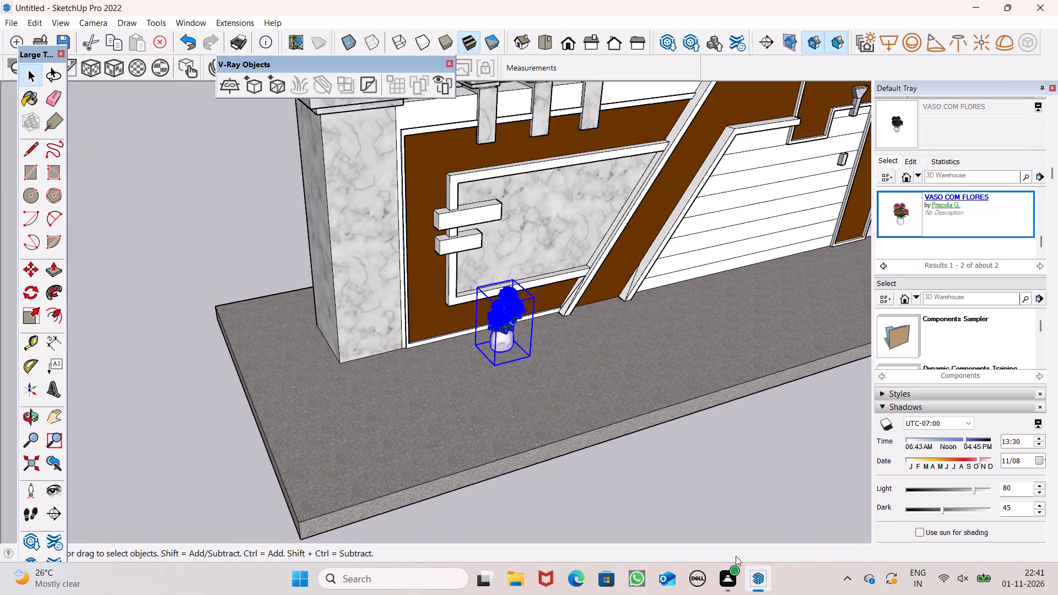
click(725, 521)
Examine the placed flower vase against the wall and slab from close up, at a lower angle and from farther away.
middle_drag(739, 502, 587, 584)
scroll(543, 373, up, 2)
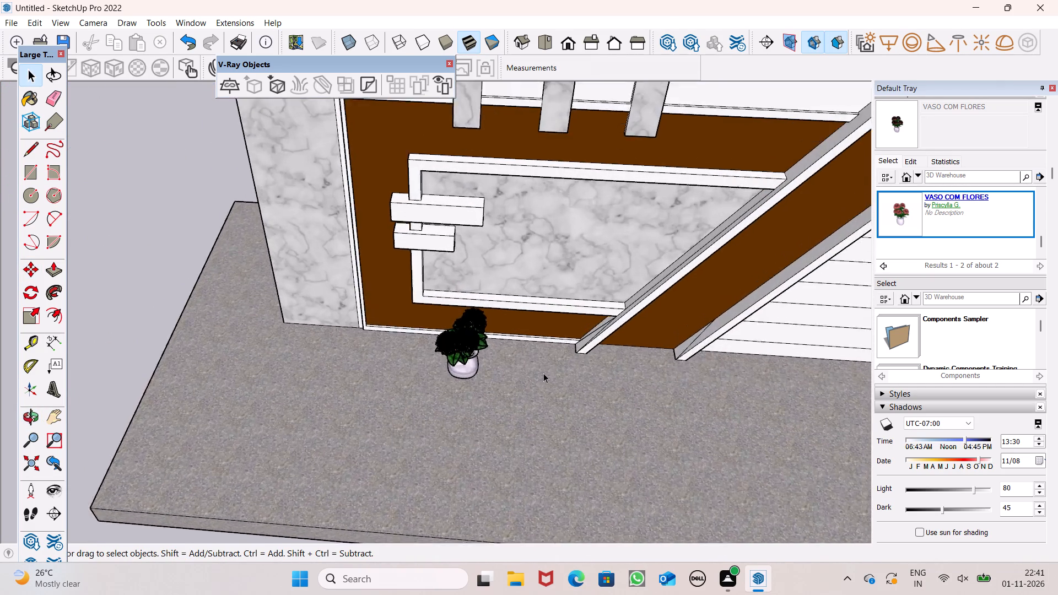
scroll(543, 373, up, 7)
scroll(368, 280, up, 8)
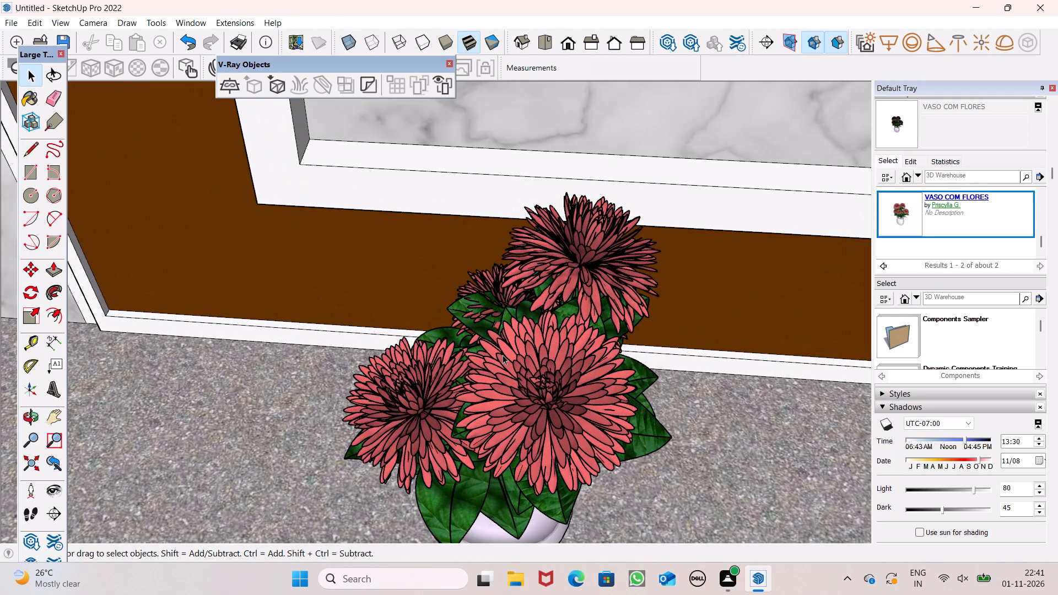
scroll(503, 355, down, 1)
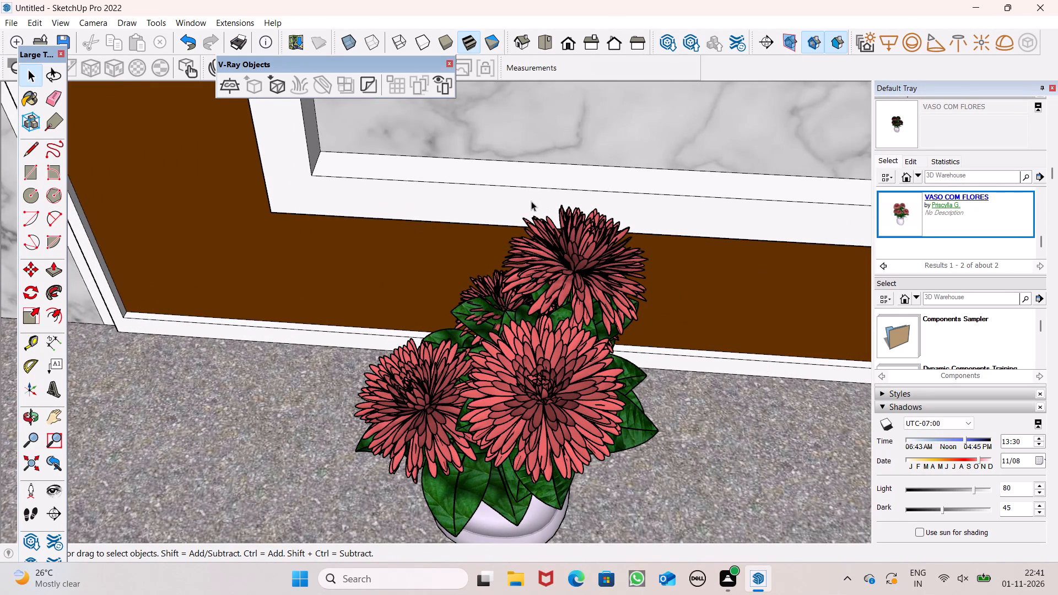
scroll(478, 212, down, 2)
middle_drag(558, 299, 568, 215)
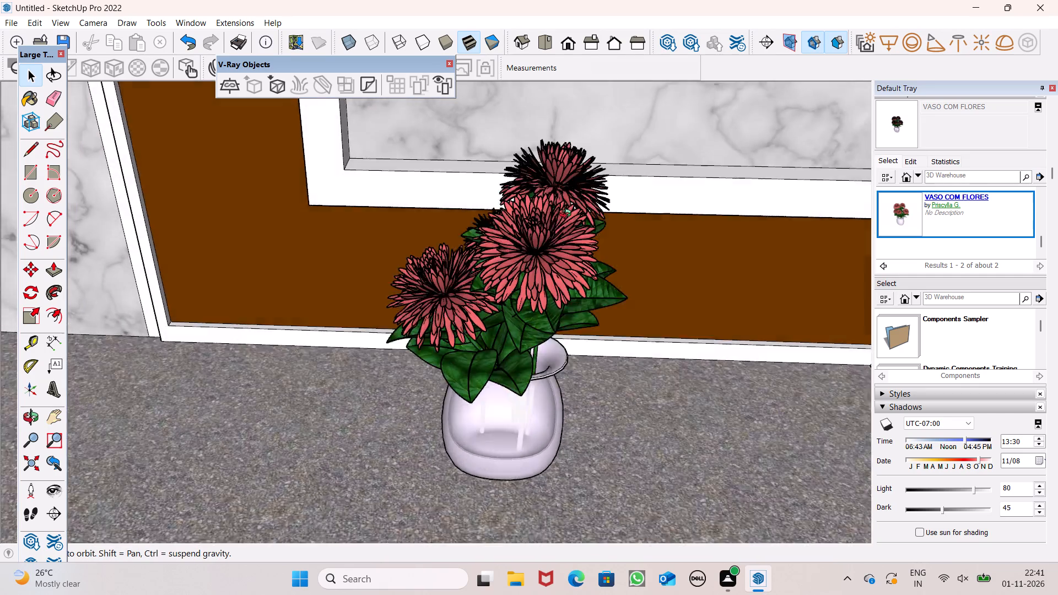
middle_drag(568, 215, 580, 173)
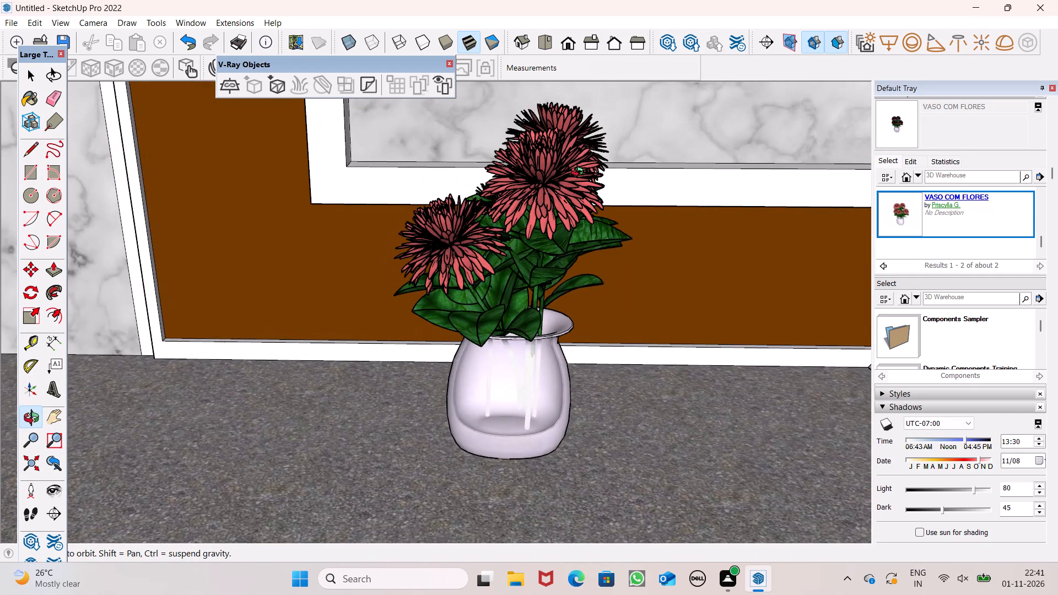
middle_drag(580, 173, 574, 172)
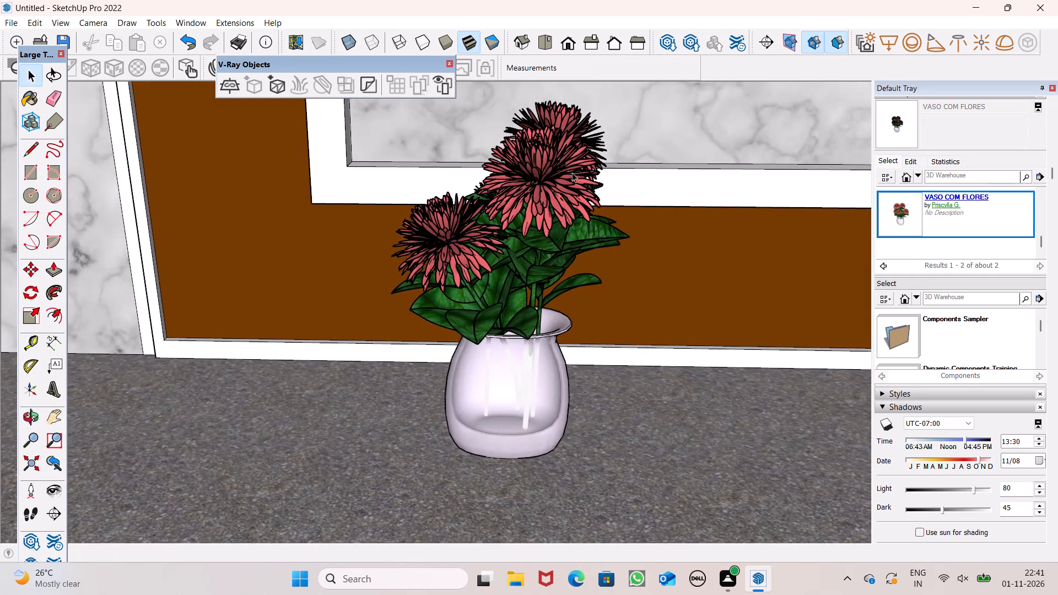
scroll(517, 139, down, 6)
middle_drag(538, 191, 538, 218)
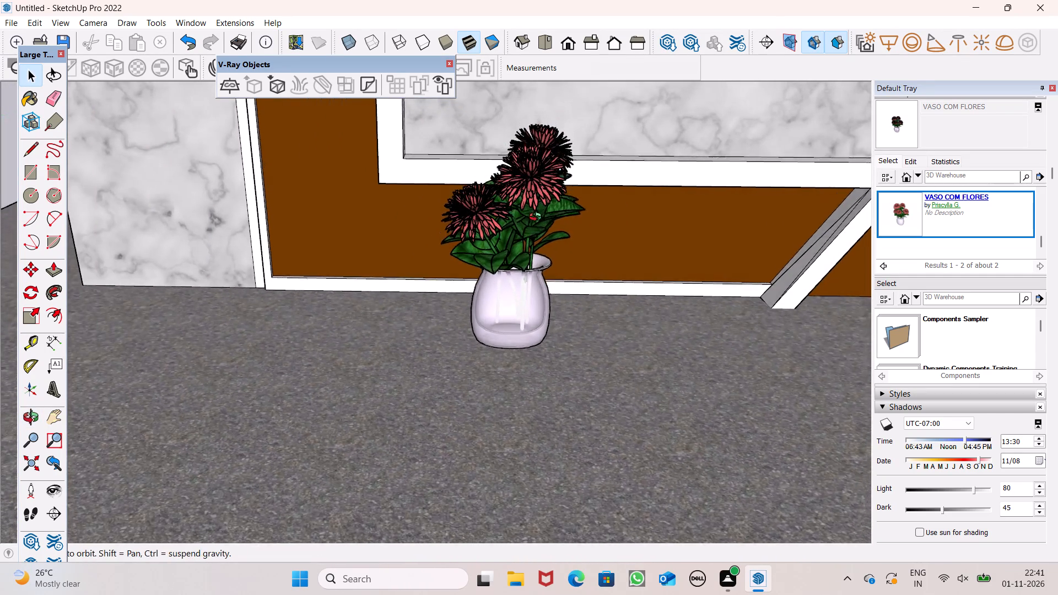
middle_drag(538, 218, 526, 253)
scroll(477, 175, down, 13)
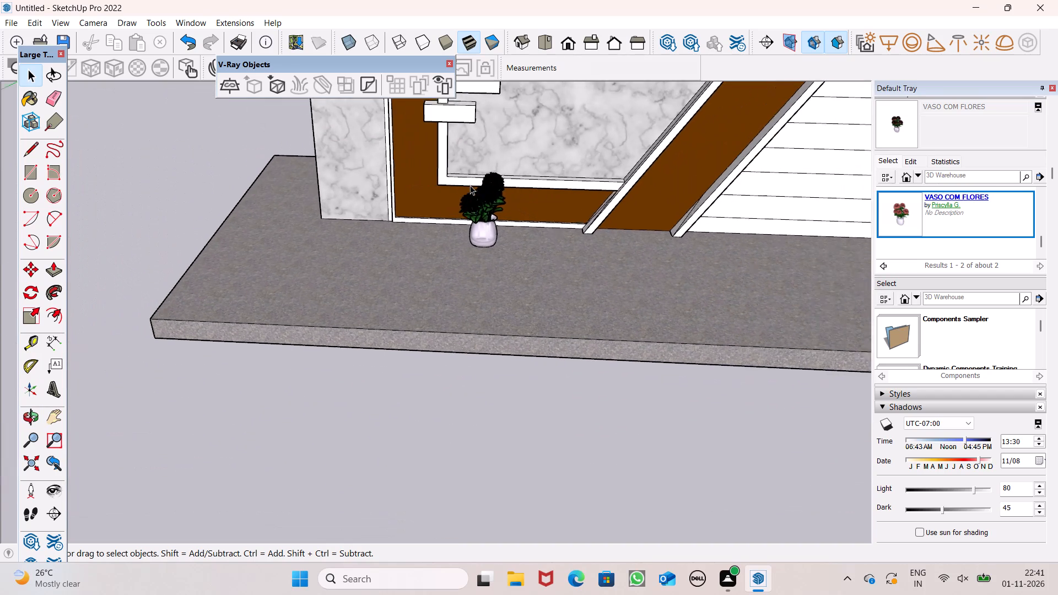
scroll(467, 176, down, 1)
Scale the flower vase by 1.27 along the red axis, and stretch its depth forward, away from the wall.
click(472, 198)
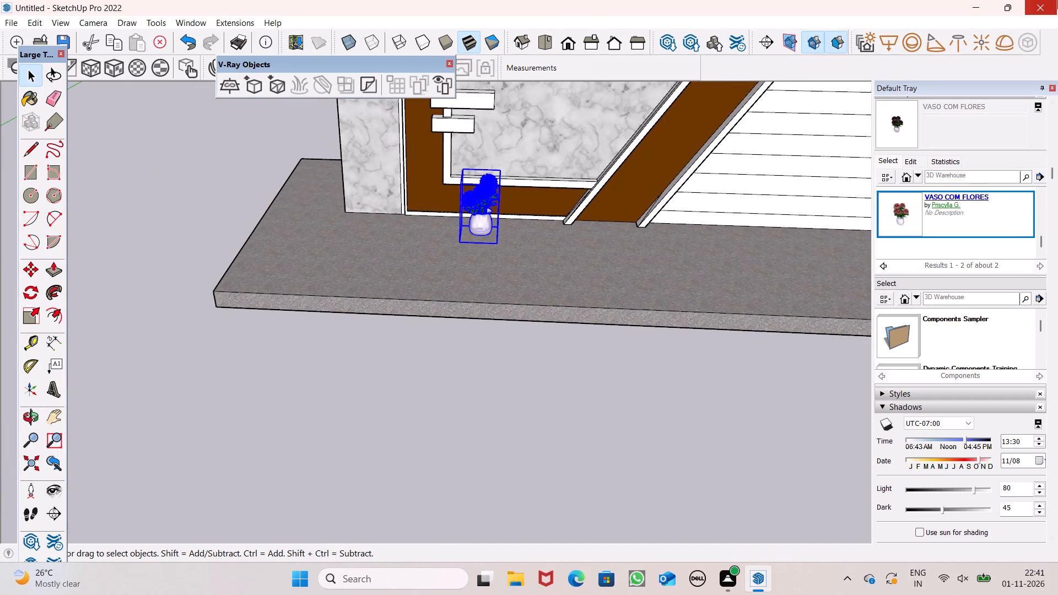
middle_drag(546, 46, 569, 74)
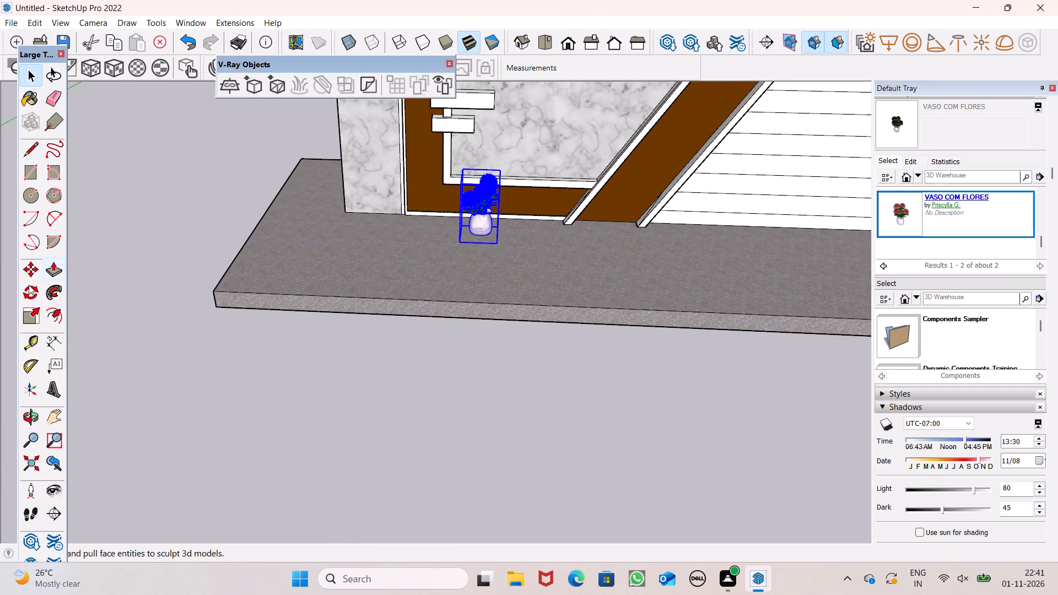
click(25, 318)
middle_drag(172, 279, 245, 259)
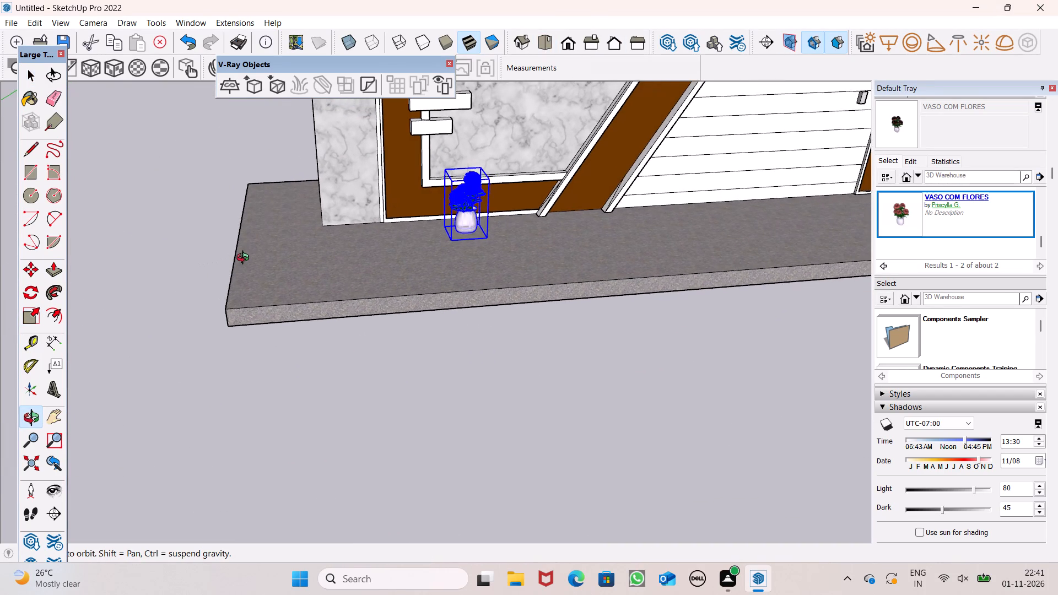
middle_drag(245, 259, 204, 248)
scroll(319, 215, up, 1)
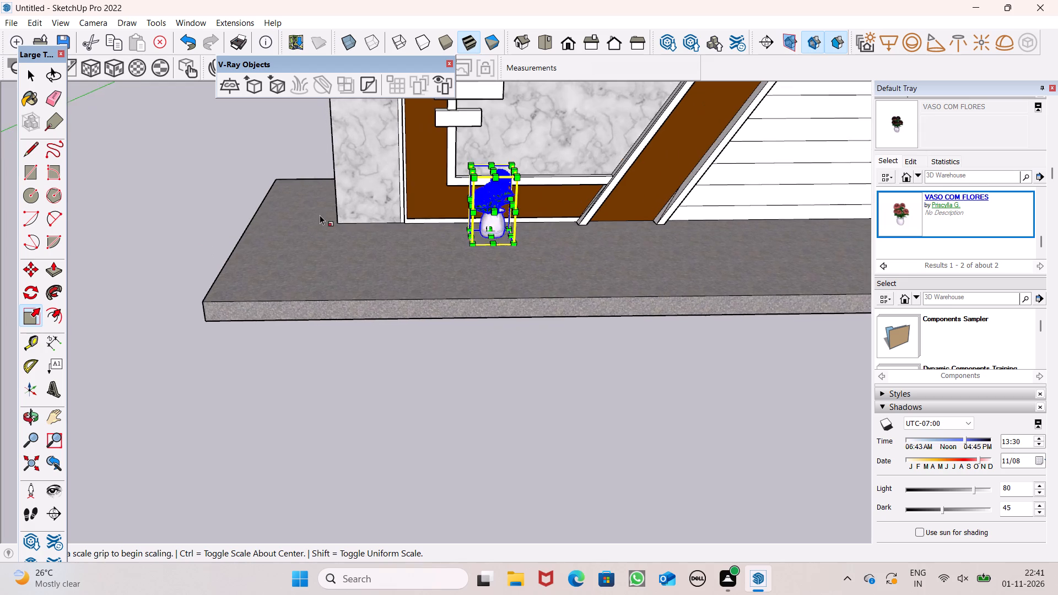
scroll(320, 215, up, 6)
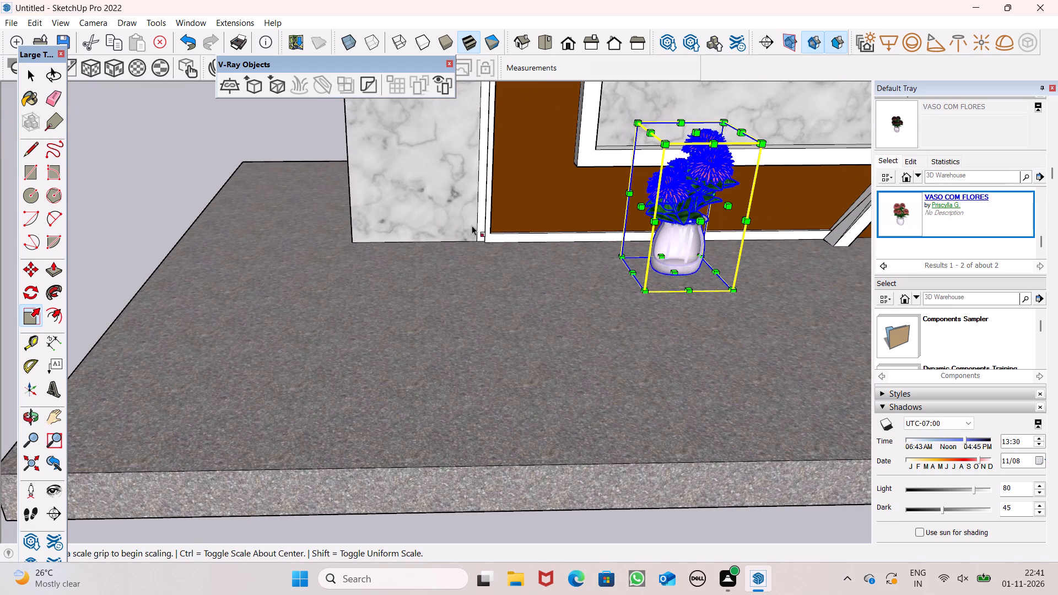
middle_drag(476, 235, 508, 285)
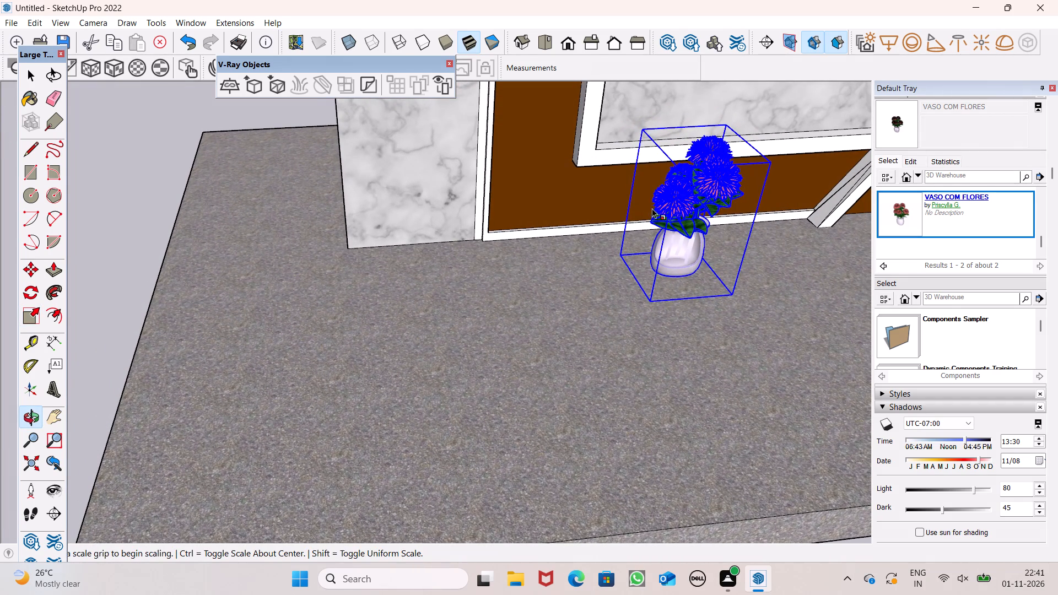
drag(646, 217, 624, 224)
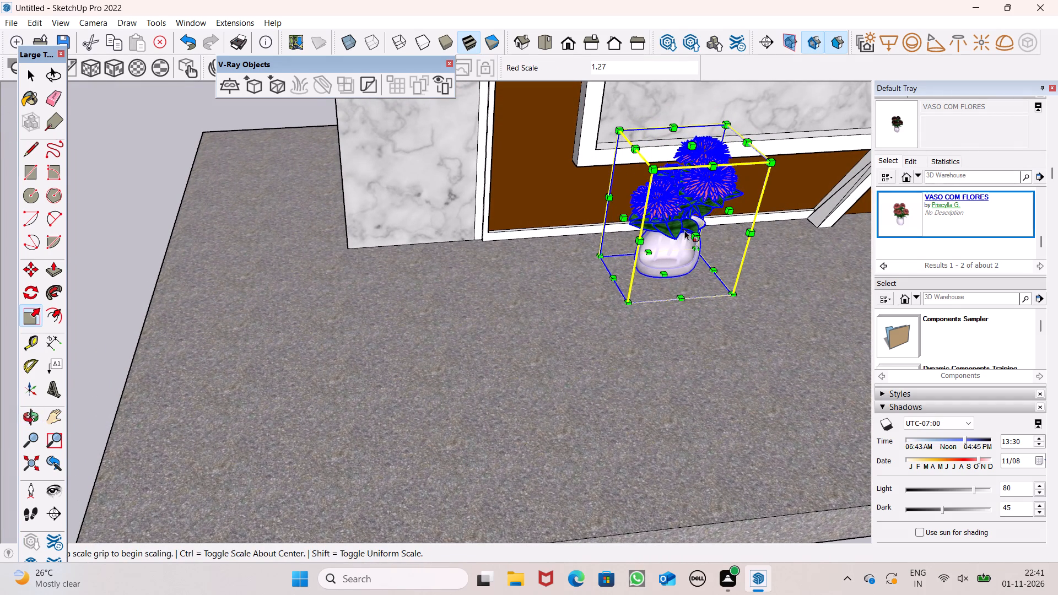
drag(698, 235, 705, 258)
scroll(616, 229, down, 4)
middle_drag(622, 232, 446, 210)
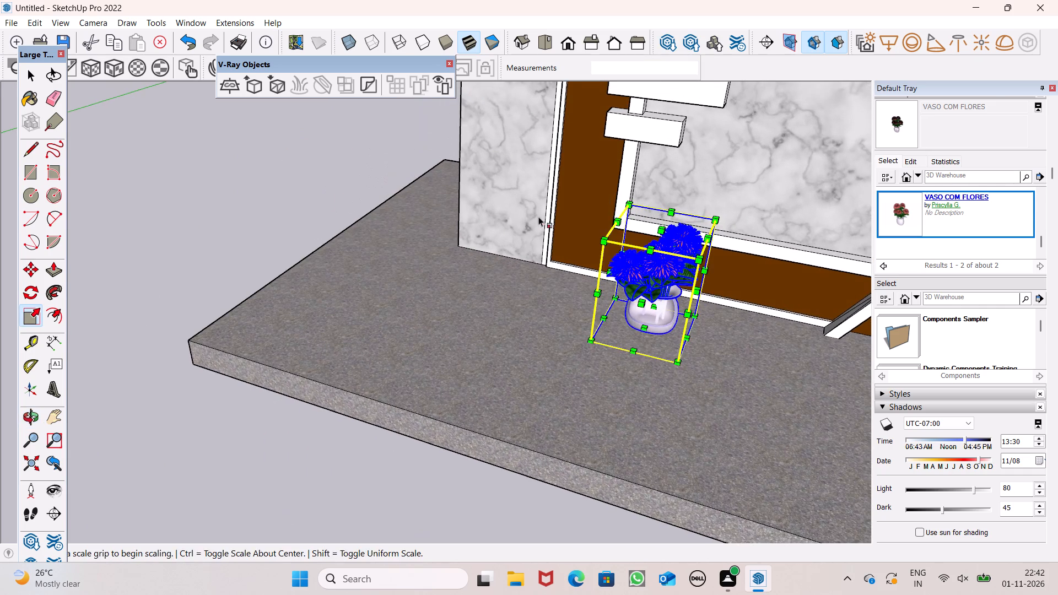
Widen the flower vase along the red axis by a scale of about 1.28.
middle_drag(542, 216, 474, 222)
scroll(456, 195, down, 4)
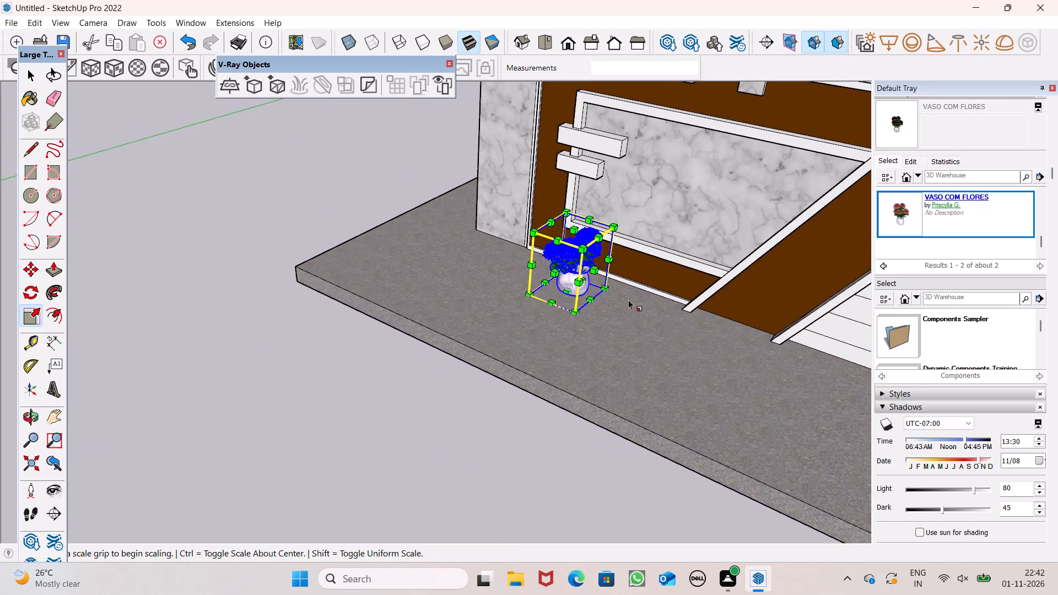
scroll(628, 294, up, 5)
drag(578, 264, 593, 285)
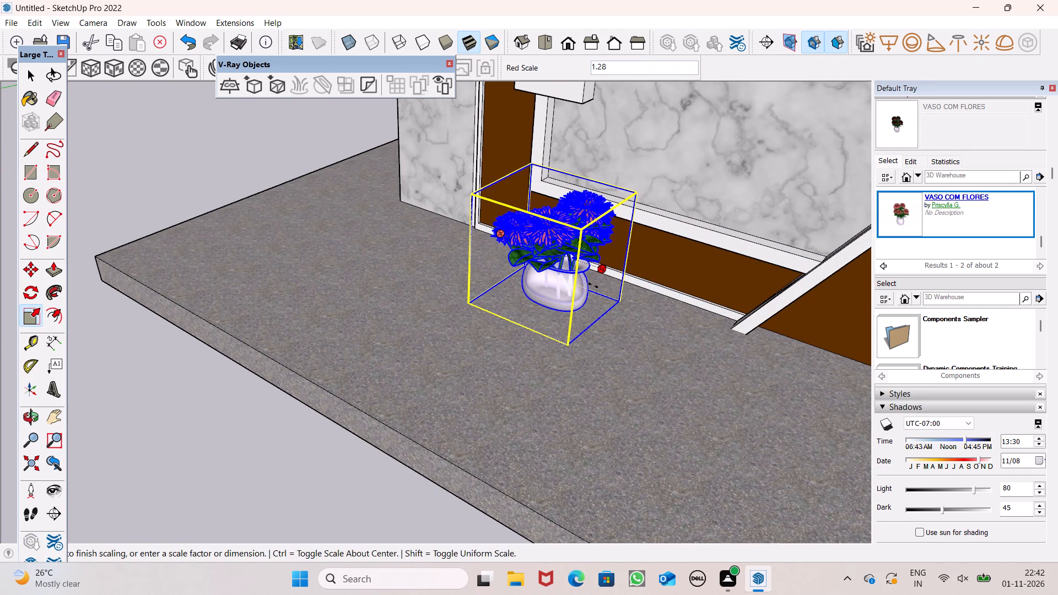
Stretch the flower vase upward along the blue axis to make it taller, and clear the selection.
middle_drag(559, 244, 591, 274)
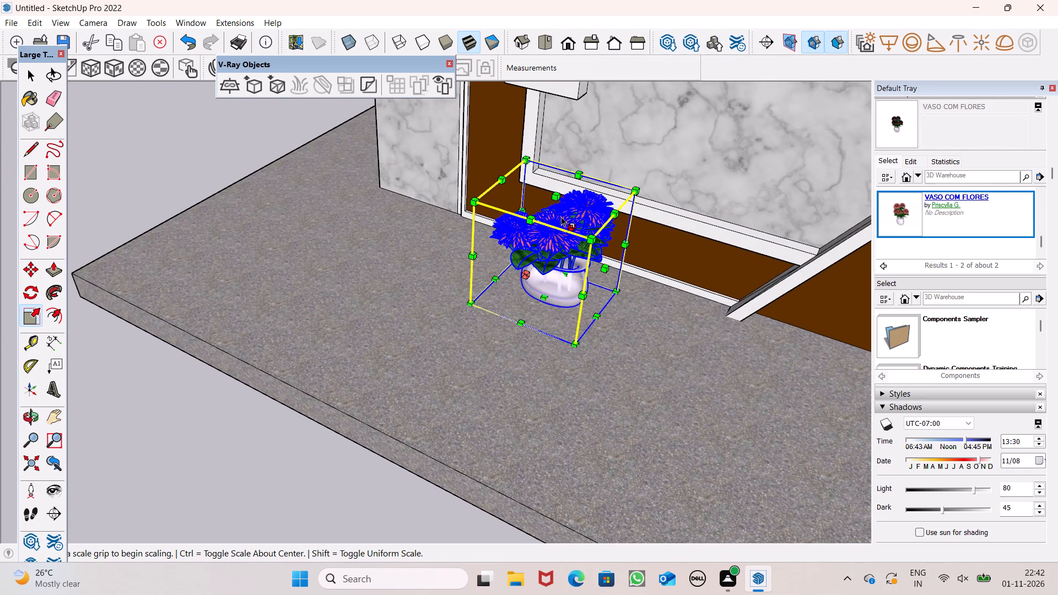
drag(552, 193, 540, 153)
drag(540, 153, 549, 151)
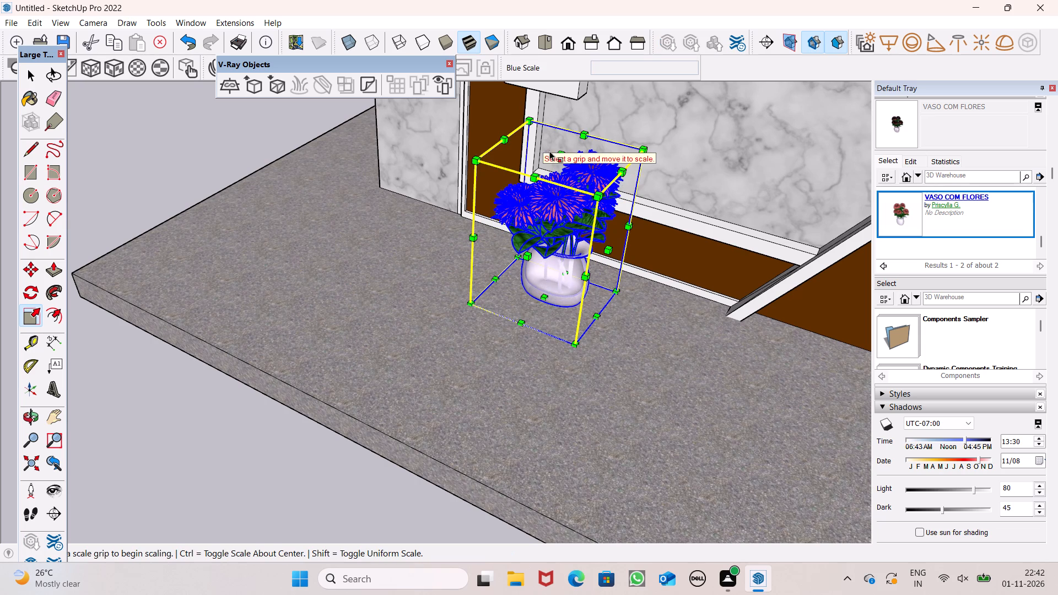
drag(549, 151, 551, 150)
scroll(355, 171, down, 5)
middle_drag(322, 283, 476, 196)
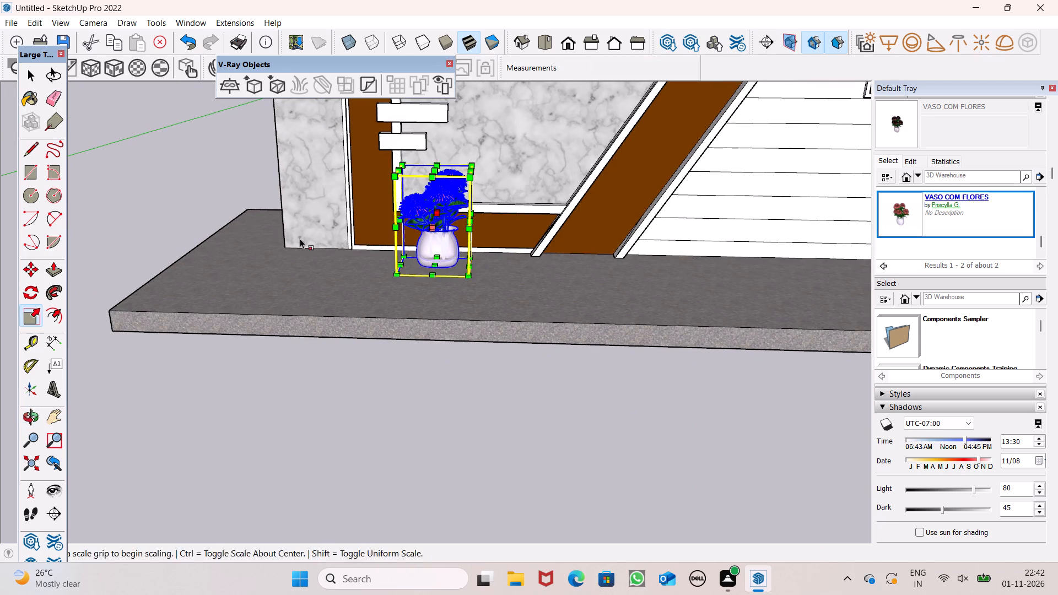
key(space)
click(193, 194)
Examine the enlarged flower vase against the whole wall from farther away, and from close up.
scroll(184, 191, down, 5)
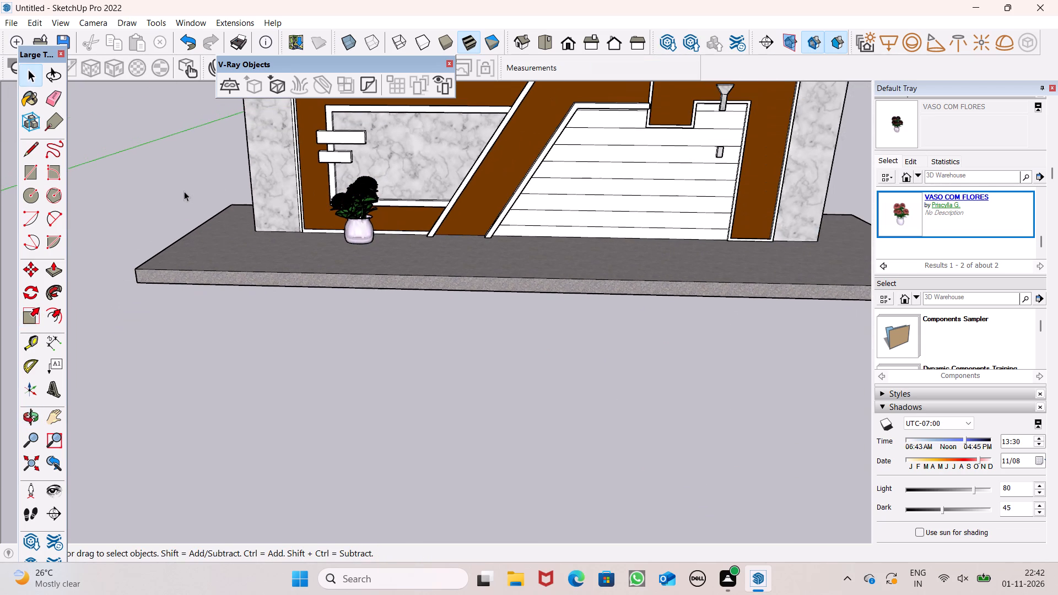
scroll(184, 191, down, 5)
middle_drag(206, 258, 208, 265)
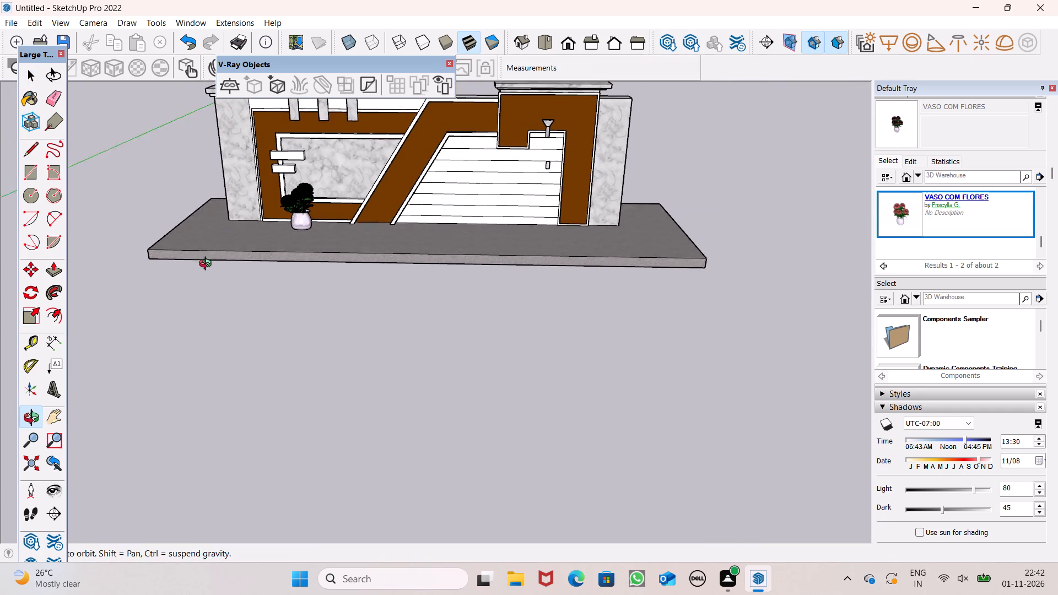
middle_drag(208, 265, 201, 247)
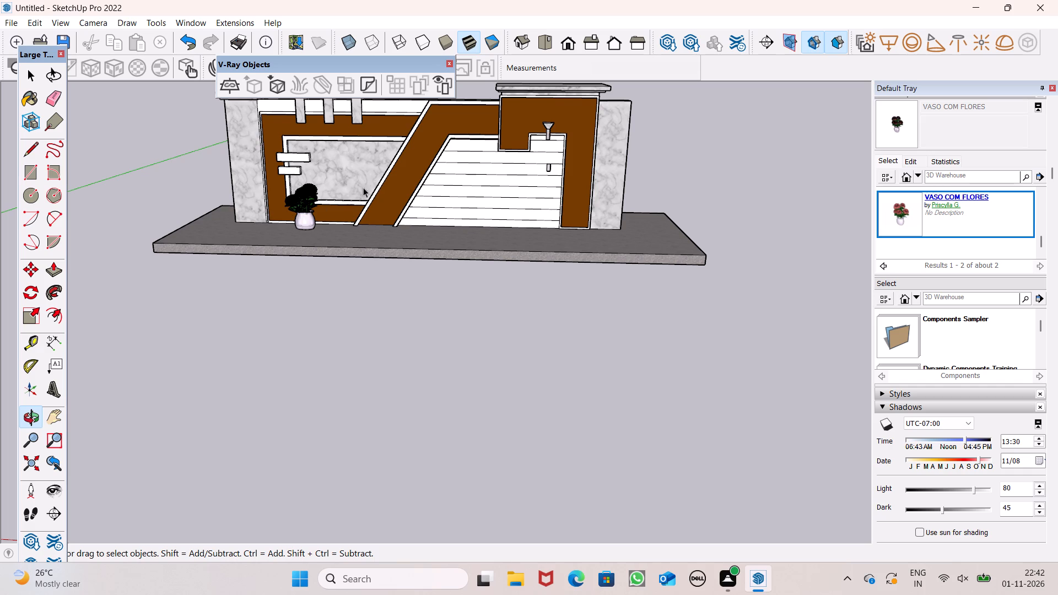
scroll(358, 185, up, 7)
middle_drag(216, 266, 233, 316)
scroll(243, 284, up, 6)
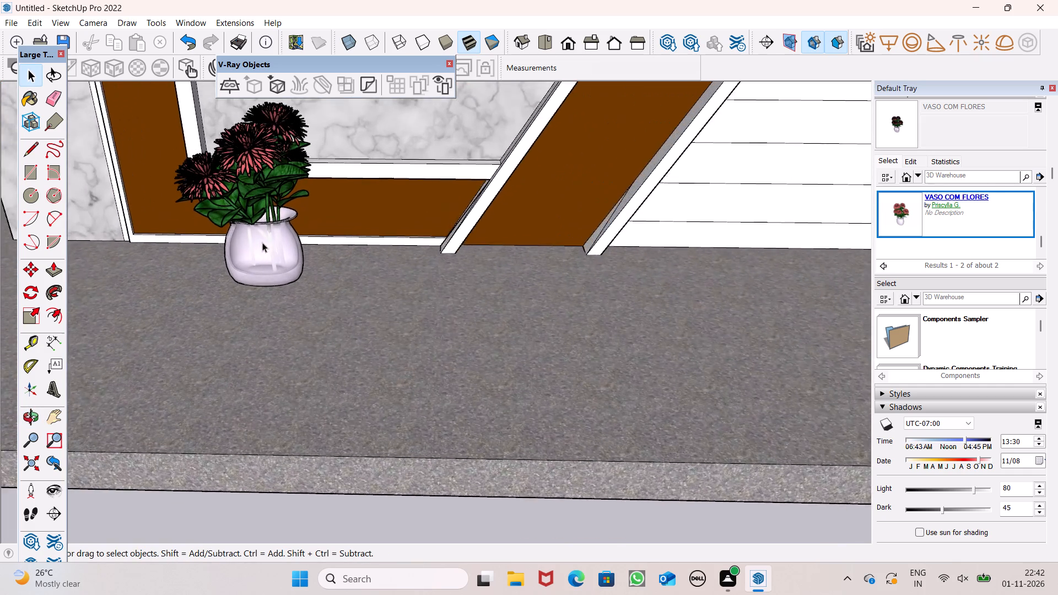
scroll(262, 242, up, 2)
Copy the flower vase about 6' 10" along the red axis, placing the copy before the white slatted panel, and clear the selection.
click(267, 231)
scroll(197, 252, down, 14)
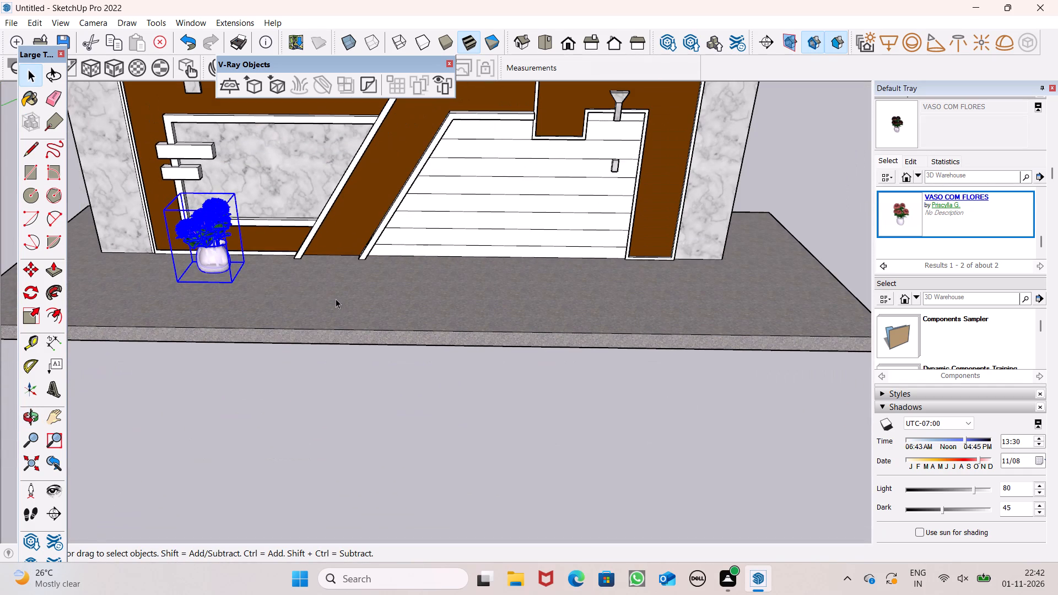
scroll(337, 275, down, 3)
middle_drag(342, 298, 355, 235)
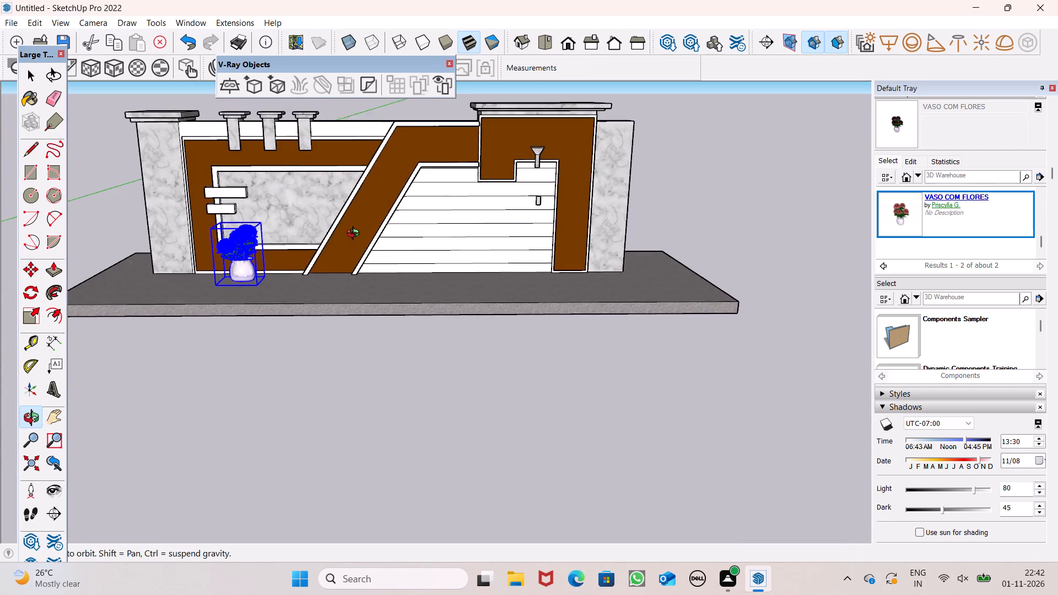
middle_drag(355, 235, 320, 302)
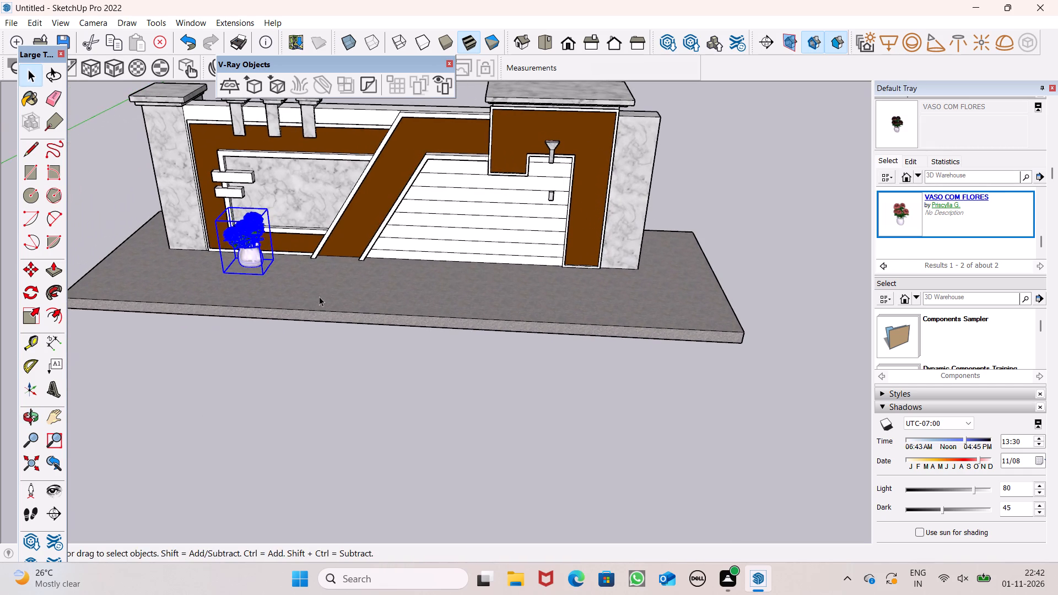
key(m)
key(Return)
scroll(357, 274, up, 6)
scroll(268, 289, down, 5)
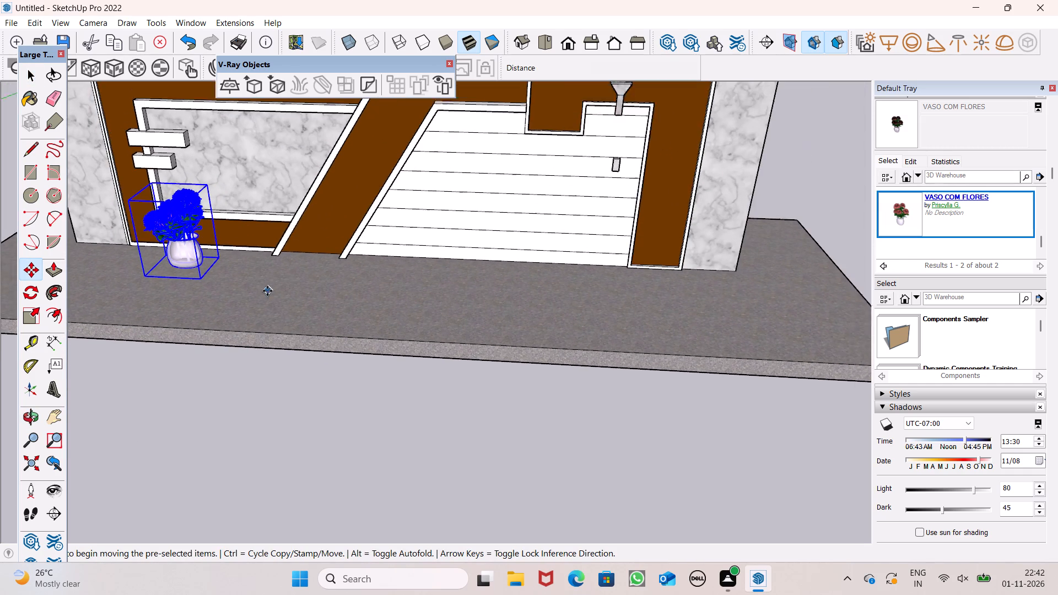
scroll(393, 241, up, 5)
scroll(229, 277, down, 3)
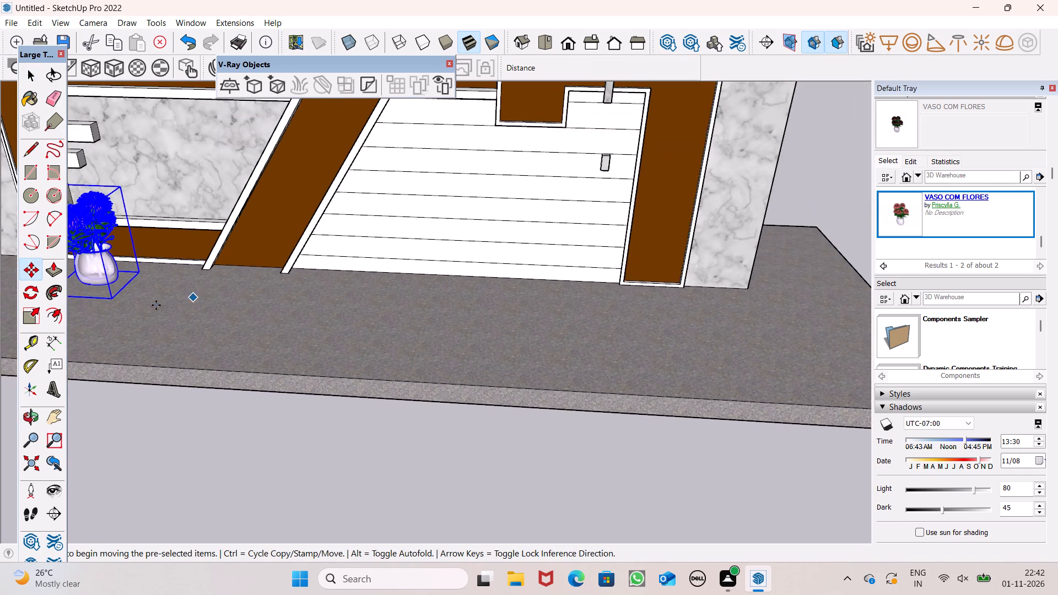
middle_drag(156, 305, 172, 207)
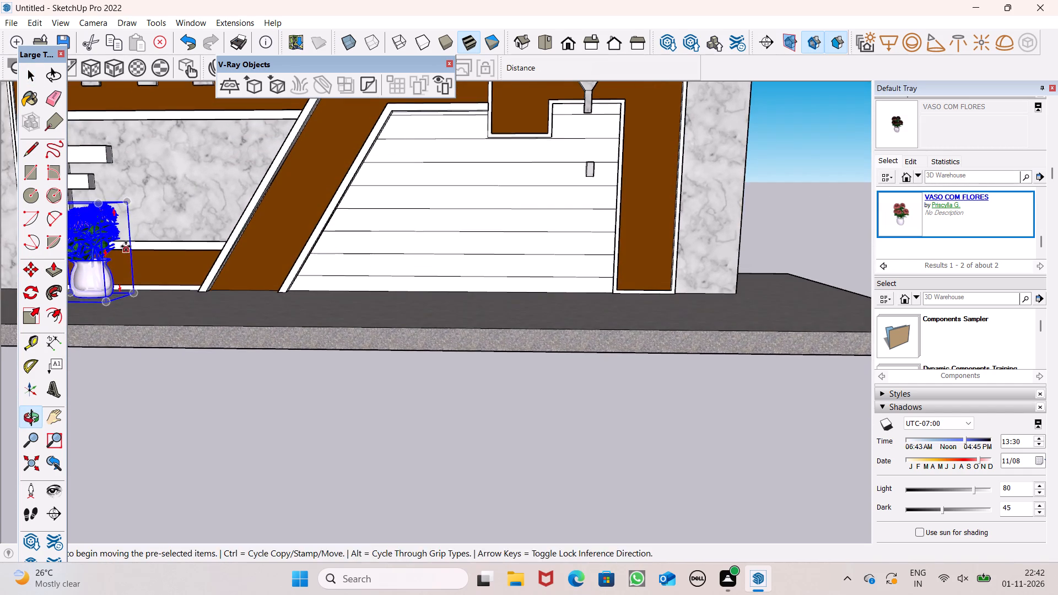
scroll(117, 302, up, 9)
scroll(126, 290, down, 11)
middle_drag(210, 323, 210, 367)
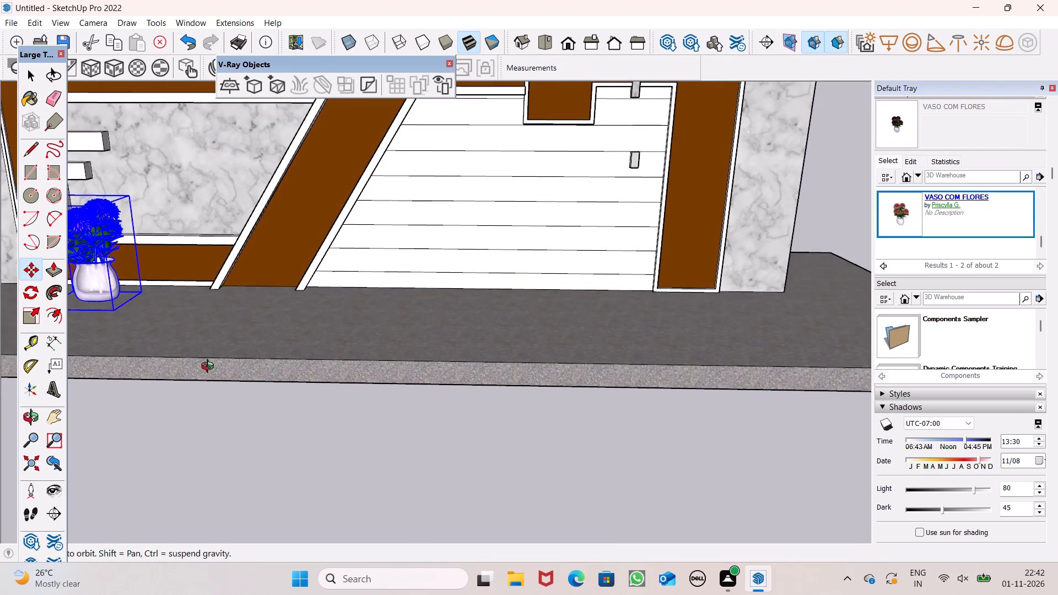
middle_drag(210, 367, 209, 367)
scroll(192, 332, down, 9)
middle_drag(217, 317, 200, 404)
scroll(212, 360, down, 1)
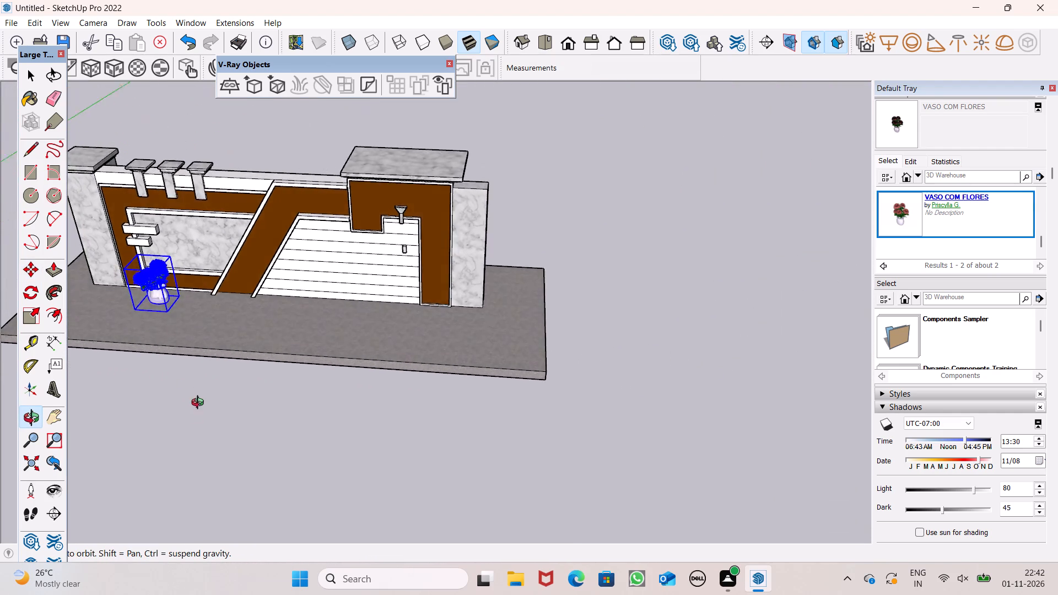
middle_drag(200, 404, 223, 404)
scroll(231, 315, up, 6)
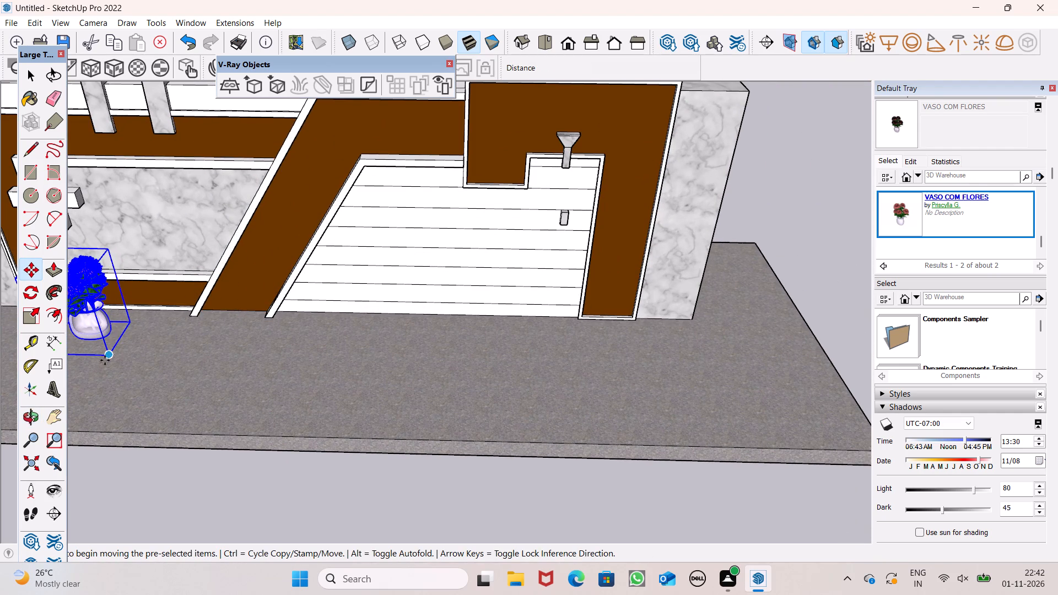
drag(106, 354, 356, 369)
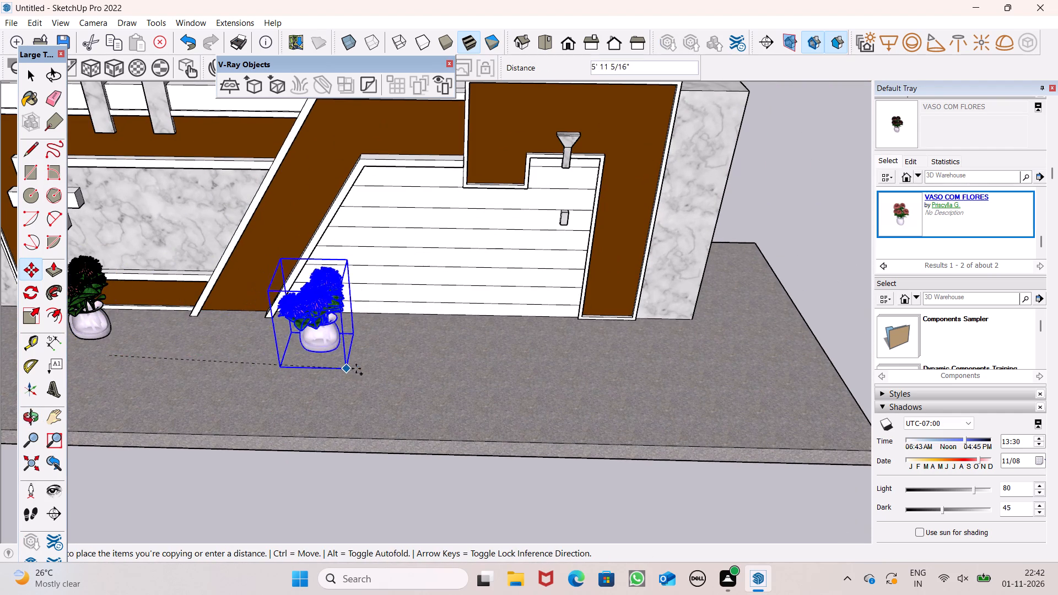
drag(356, 369, 391, 363)
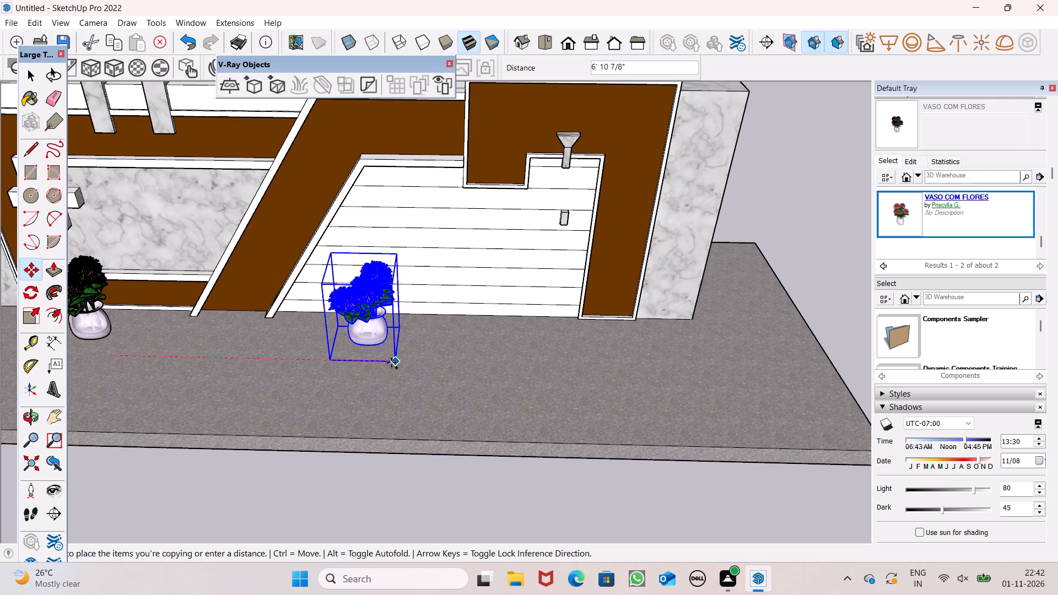
drag(391, 363, 388, 358)
key(space)
scroll(403, 328, down, 5)
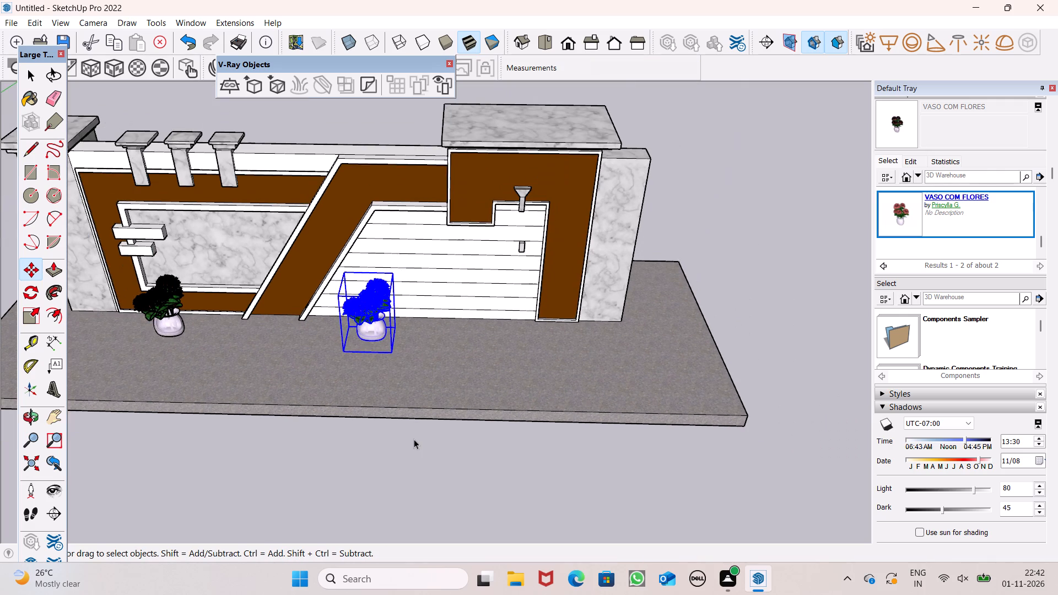
click(414, 442)
Stretch the original vase's depth along the green axis, outward from the wall, and clear the selection.
middle_drag(400, 406, 69, 364)
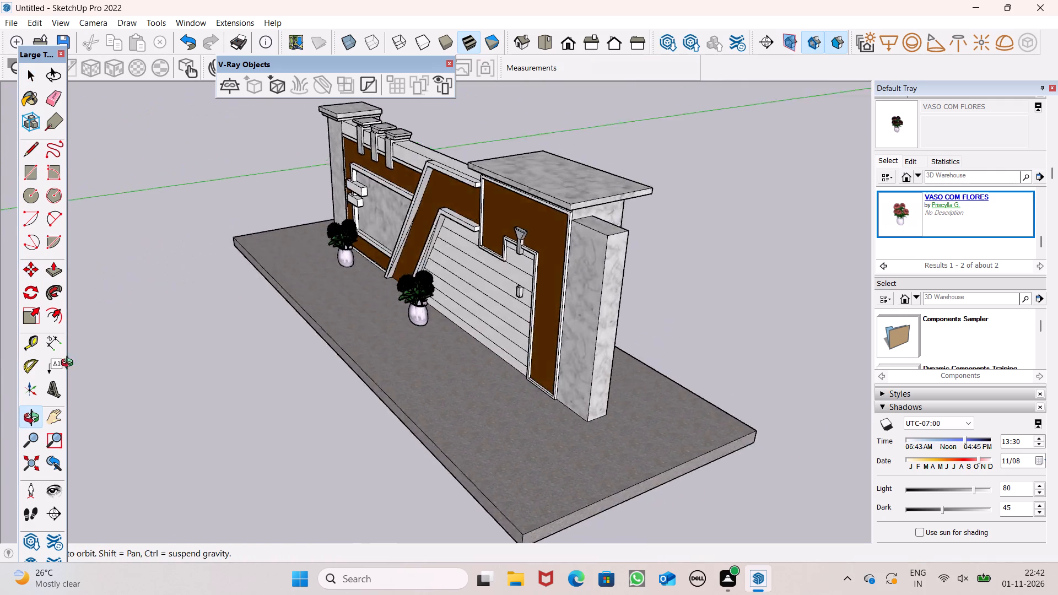
middle_drag(69, 364, 304, 369)
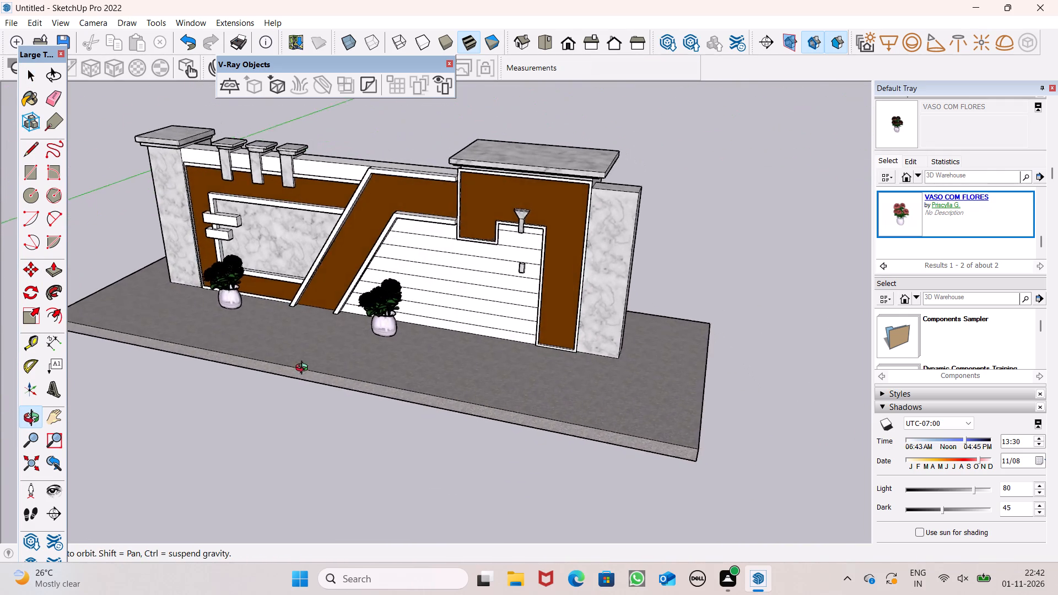
middle_drag(304, 369, 320, 350)
scroll(290, 359, down, 4)
middle_drag(229, 421, 468, 436)
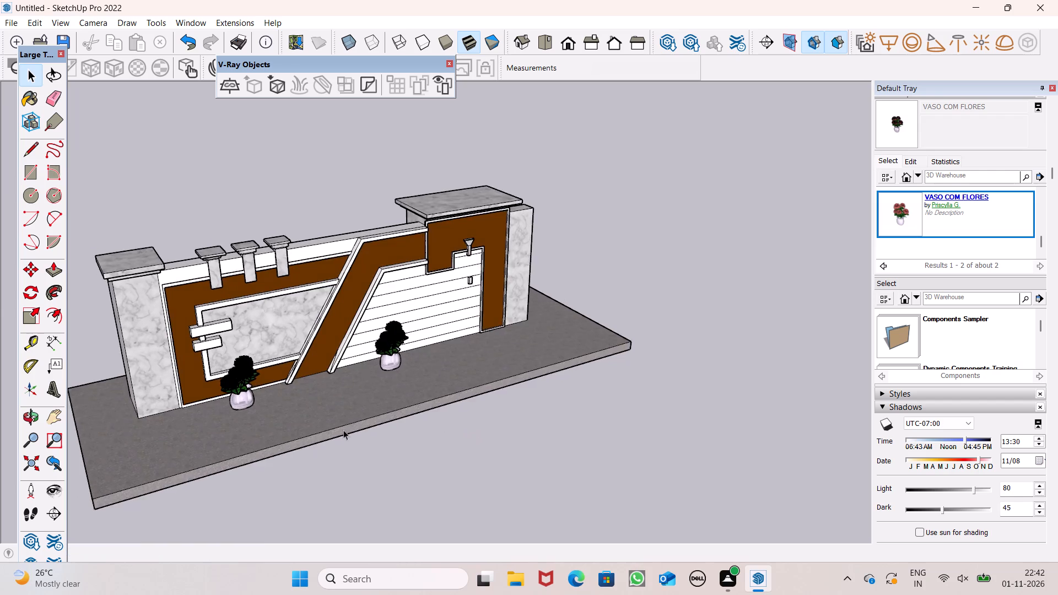
scroll(314, 422, up, 8)
middle_drag(222, 441, 370, 440)
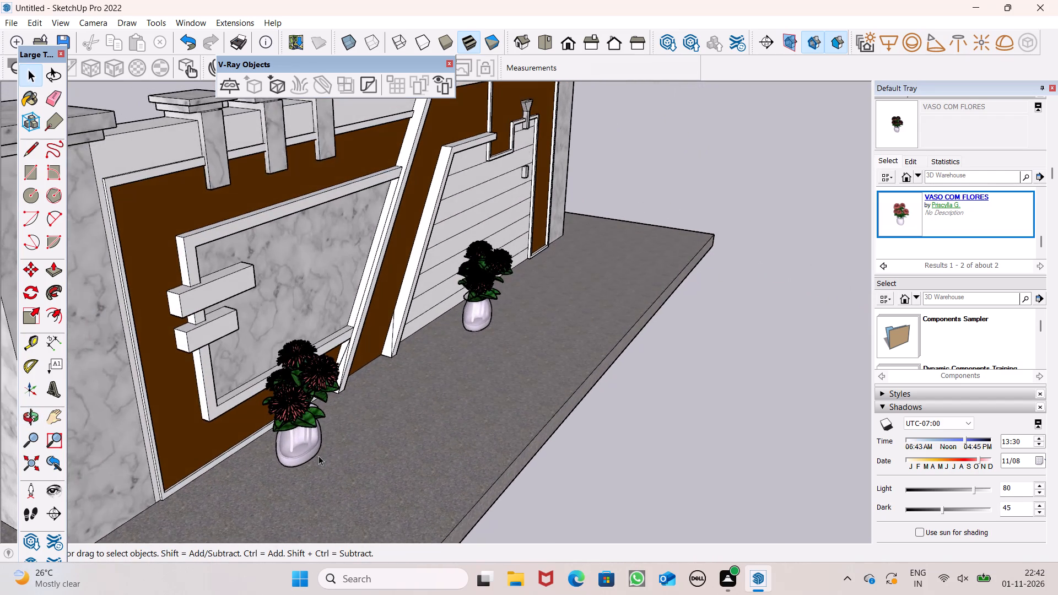
scroll(319, 456, up, 4)
click(293, 444)
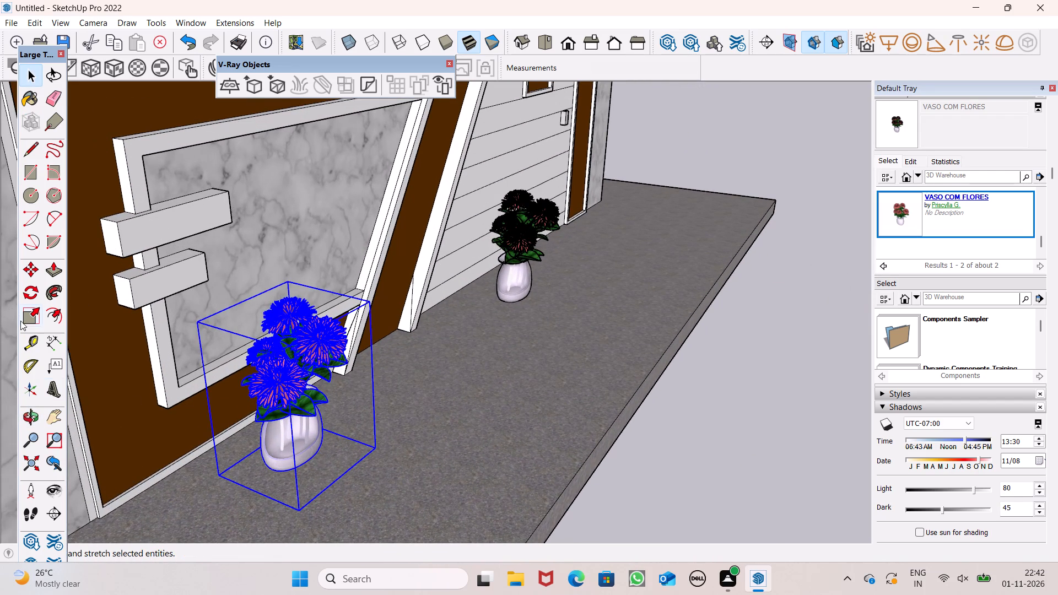
click(26, 316)
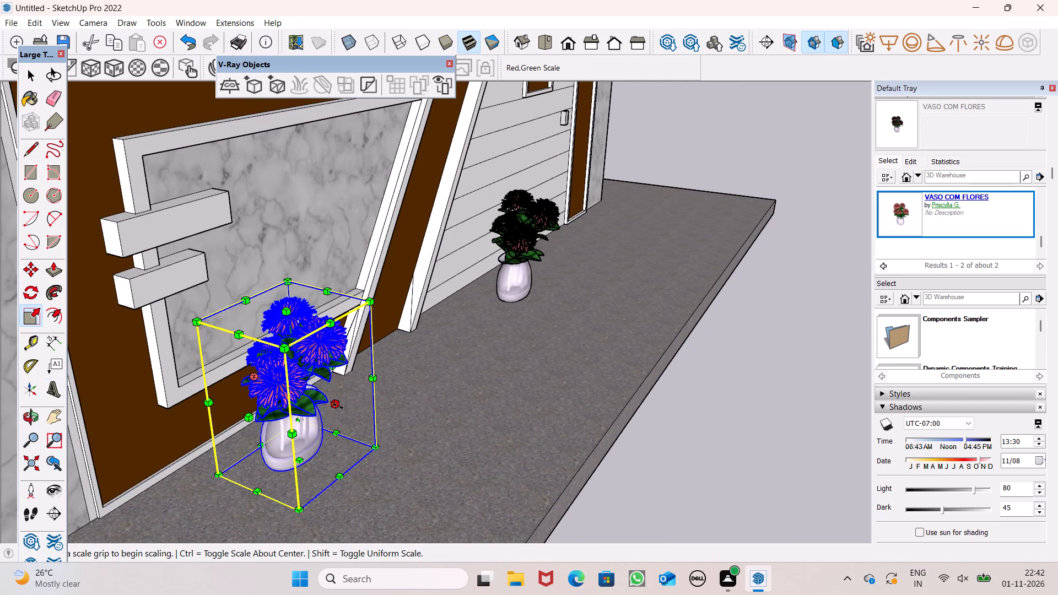
drag(338, 406, 360, 426)
scroll(257, 359, down, 5)
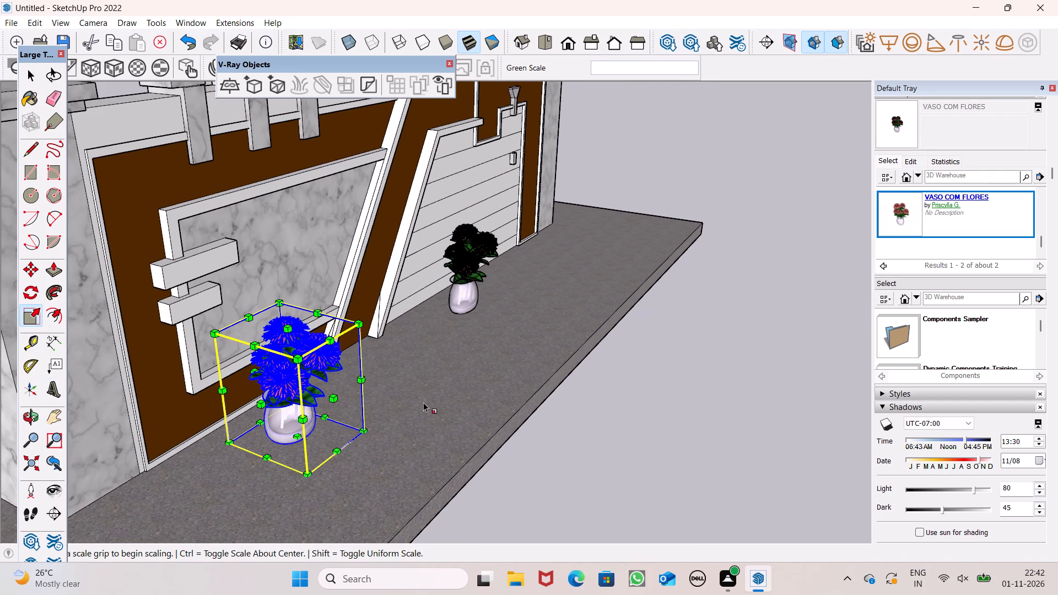
key(space)
click(557, 412)
Stretch the copied vase's depth along the green axis, outward from the white slatted panel.
middle_drag(548, 418, 488, 477)
scroll(492, 238, up, 1)
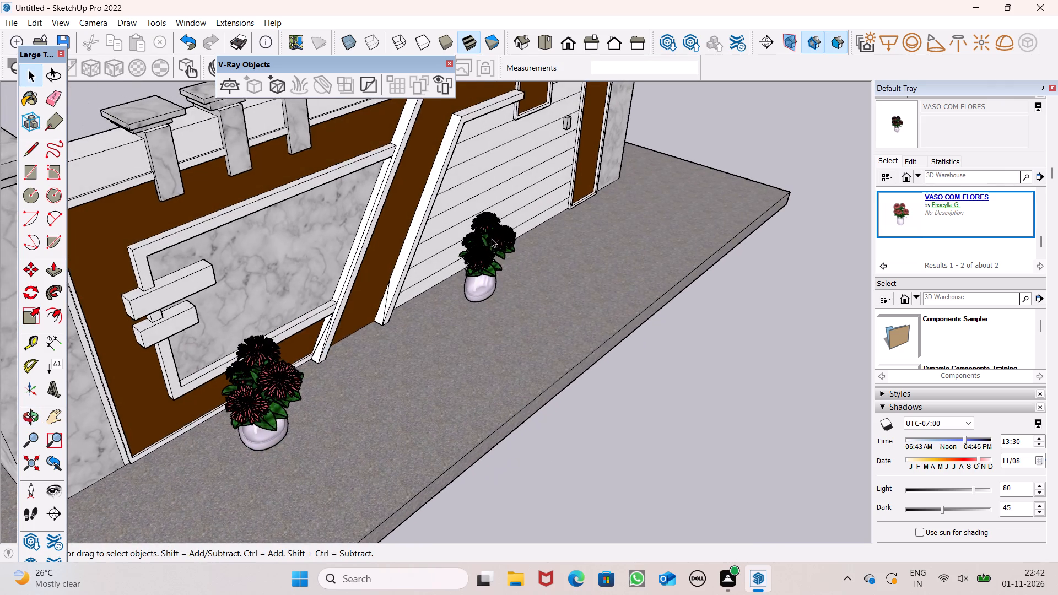
scroll(492, 238, up, 3)
click(482, 311)
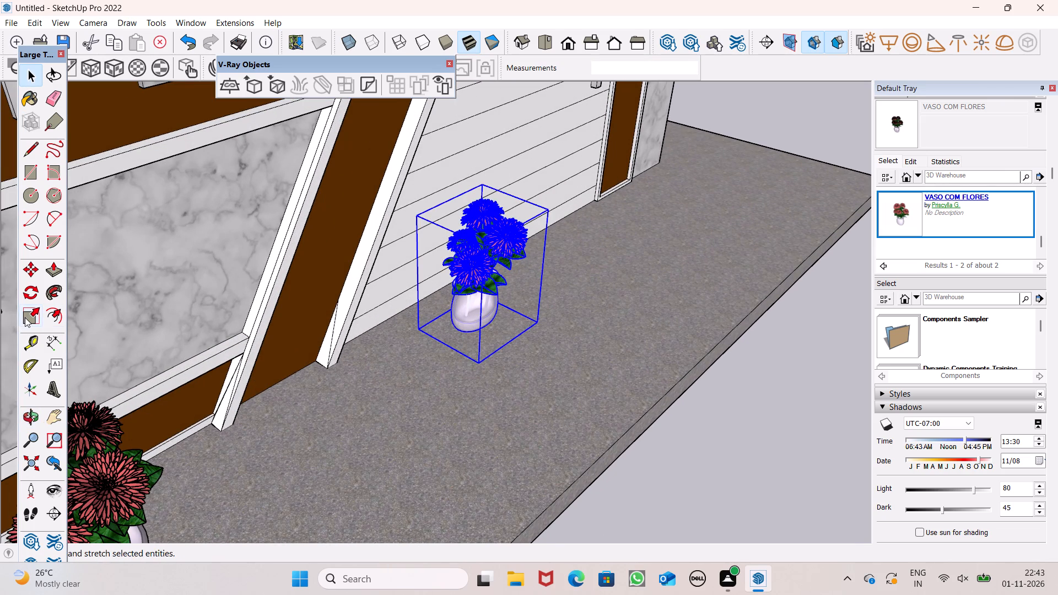
click(25, 317)
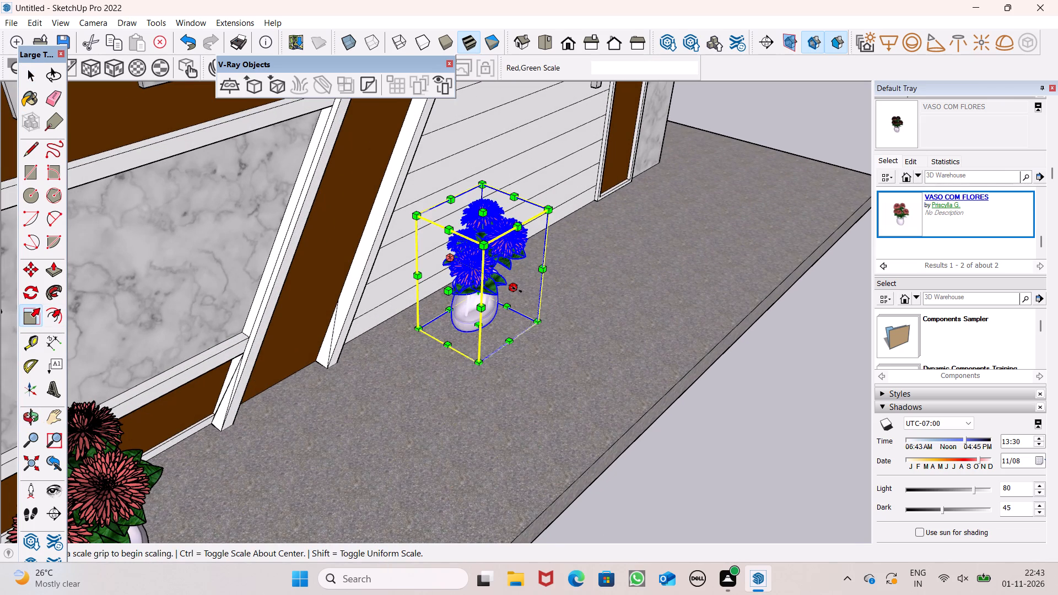
drag(517, 290, 541, 306)
scroll(505, 278, down, 4)
Scale the copied vase's width along the red axis by about 1.00, and clear the selection.
middle_drag(552, 306, 307, 257)
click(516, 330)
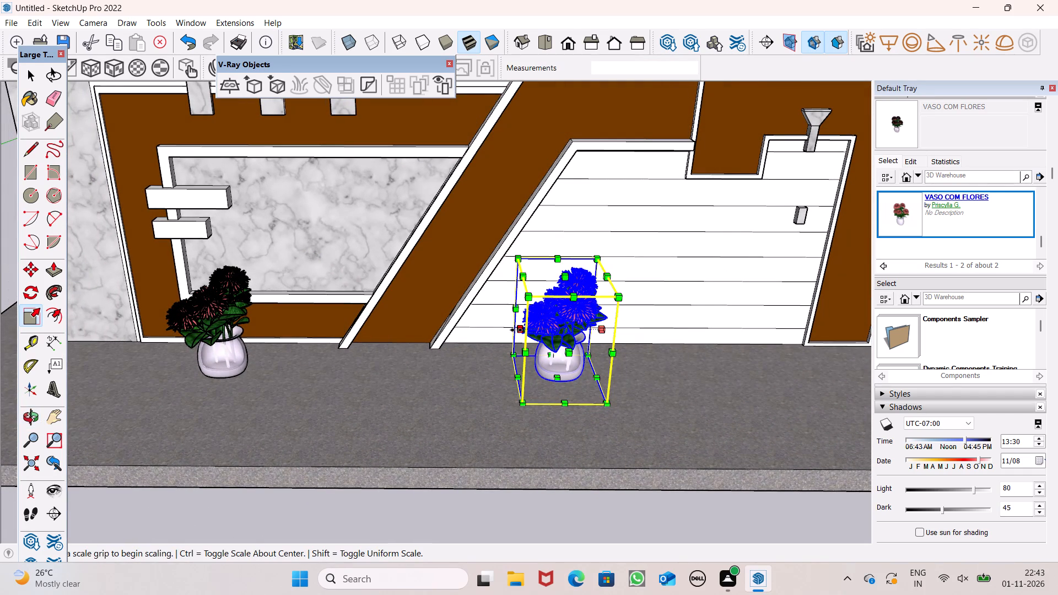
scroll(433, 288, down, 6)
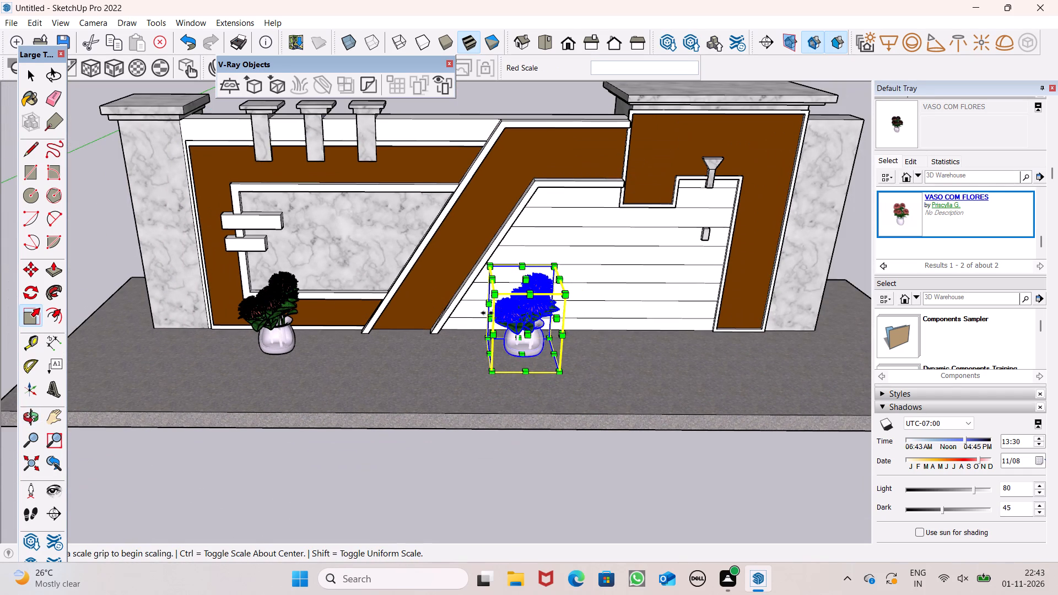
drag(487, 316, 494, 309)
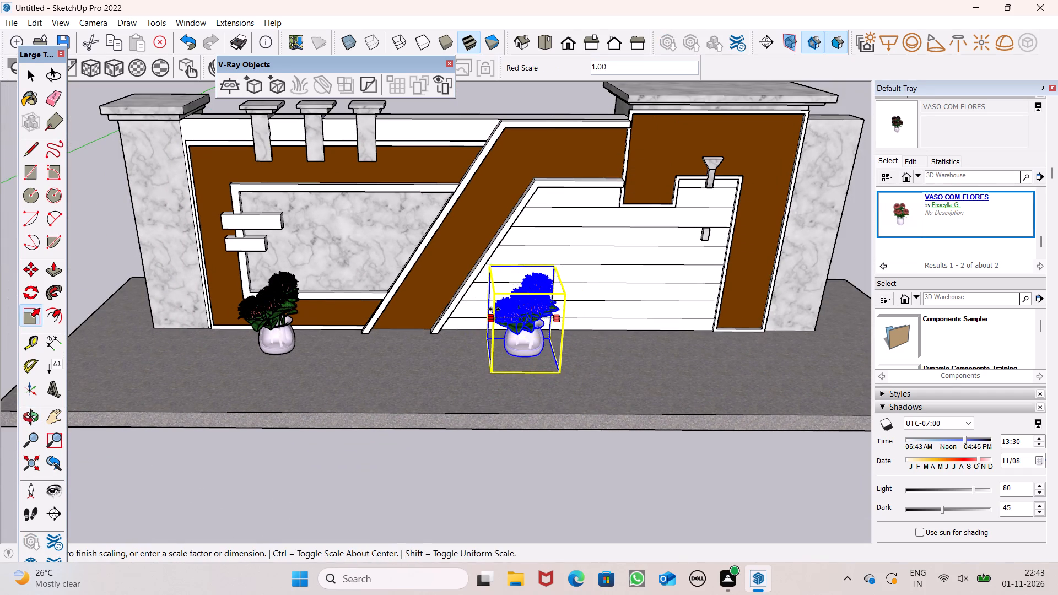
drag(494, 309, 495, 309)
key(space)
scroll(467, 293, down, 8)
click(418, 433)
scroll(418, 429, down, 2)
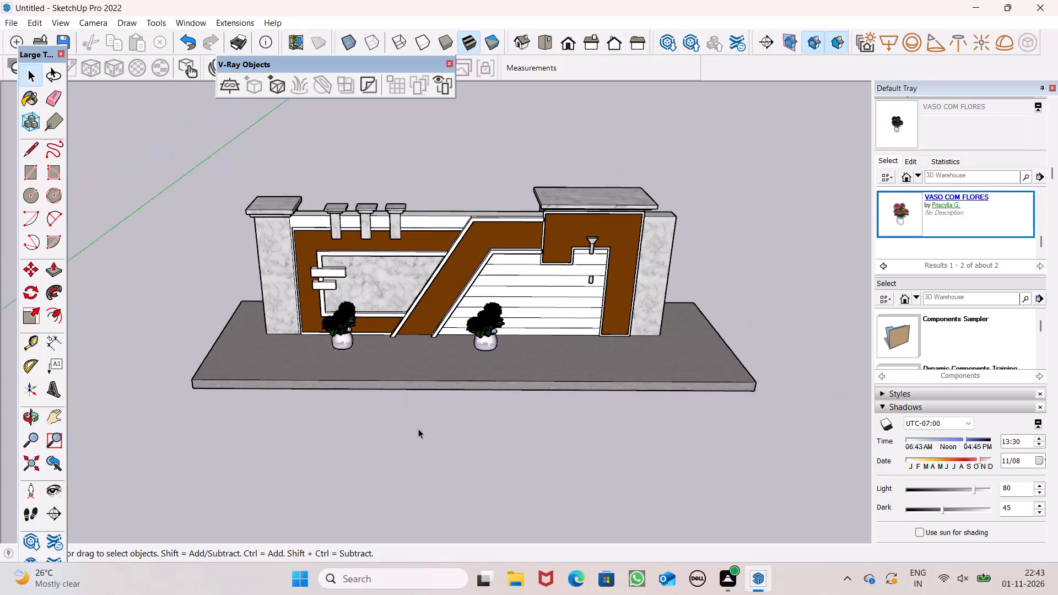
Examine the whole boundary wall and its two flower vases from several distances and angles.
scroll(181, 10, down, 2)
middle_drag(256, 30, 267, 0)
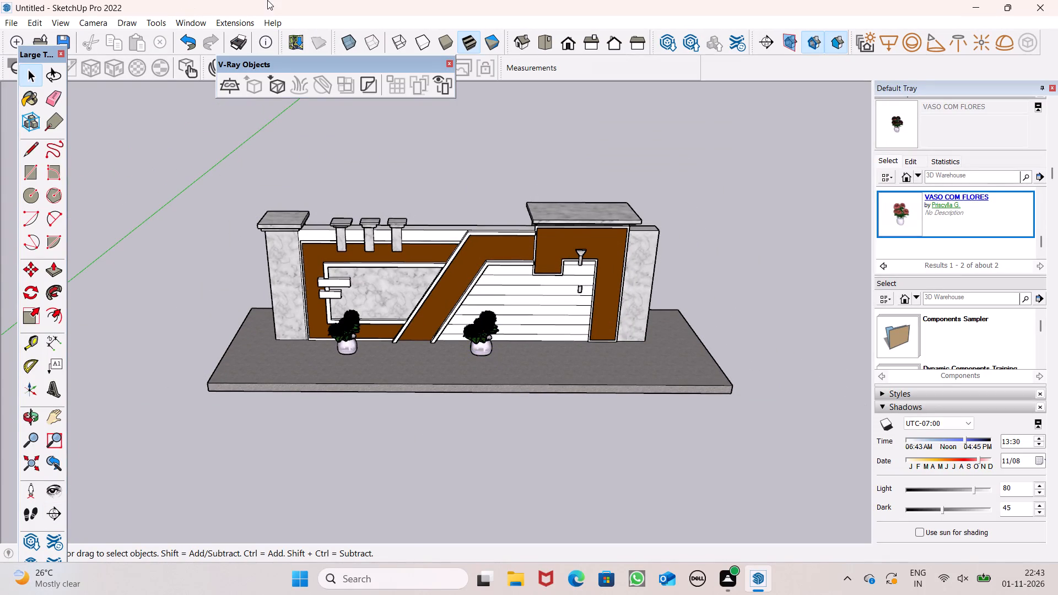
middle_drag(267, 0, 260, 0)
scroll(449, 203, down, 5)
middle_drag(520, 235, 542, 160)
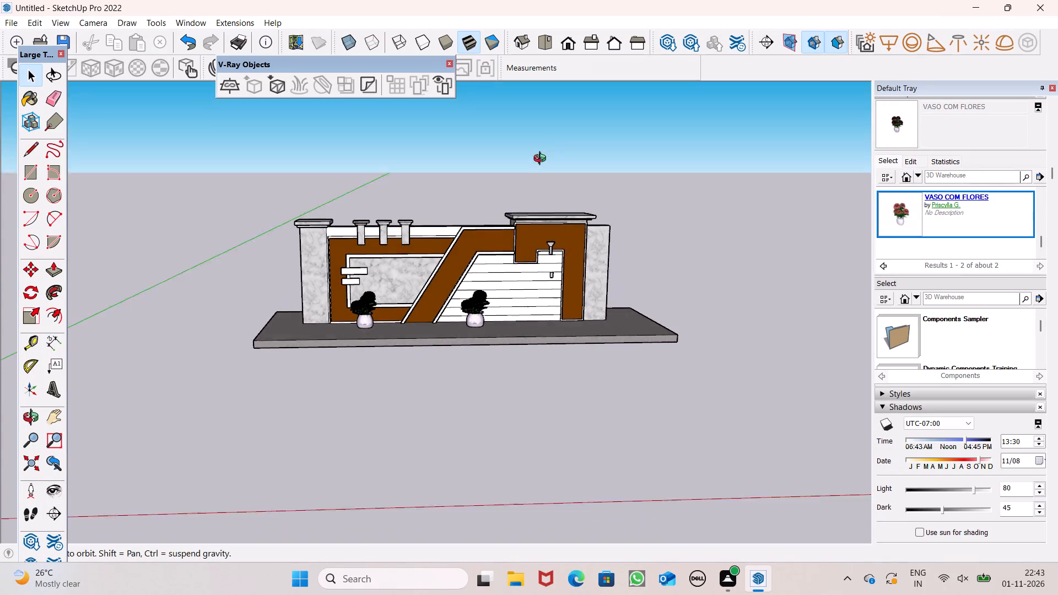
middle_drag(542, 160, 539, 149)
scroll(561, 170, up, 3)
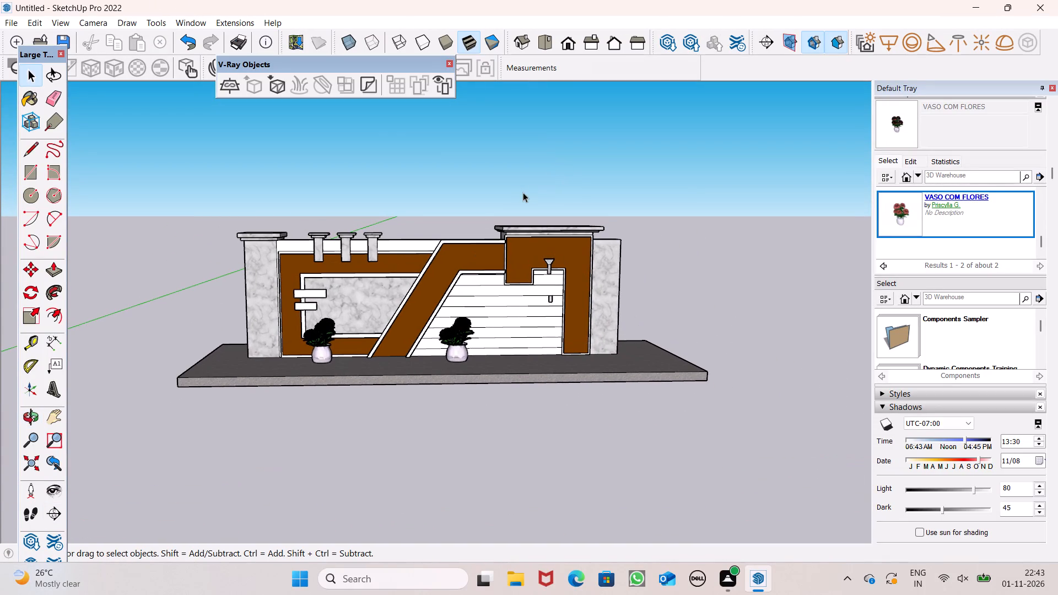
middle_drag(536, 215, 496, 240)
scroll(408, 285, up, 1)
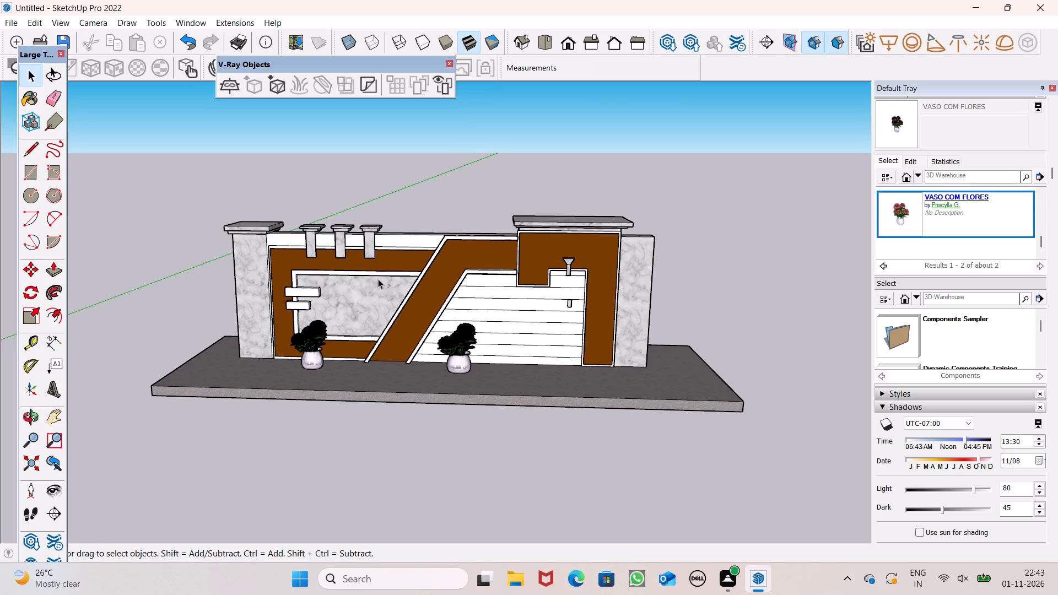
middle_drag(366, 280, 371, 284)
middle_drag(547, 228, 489, 286)
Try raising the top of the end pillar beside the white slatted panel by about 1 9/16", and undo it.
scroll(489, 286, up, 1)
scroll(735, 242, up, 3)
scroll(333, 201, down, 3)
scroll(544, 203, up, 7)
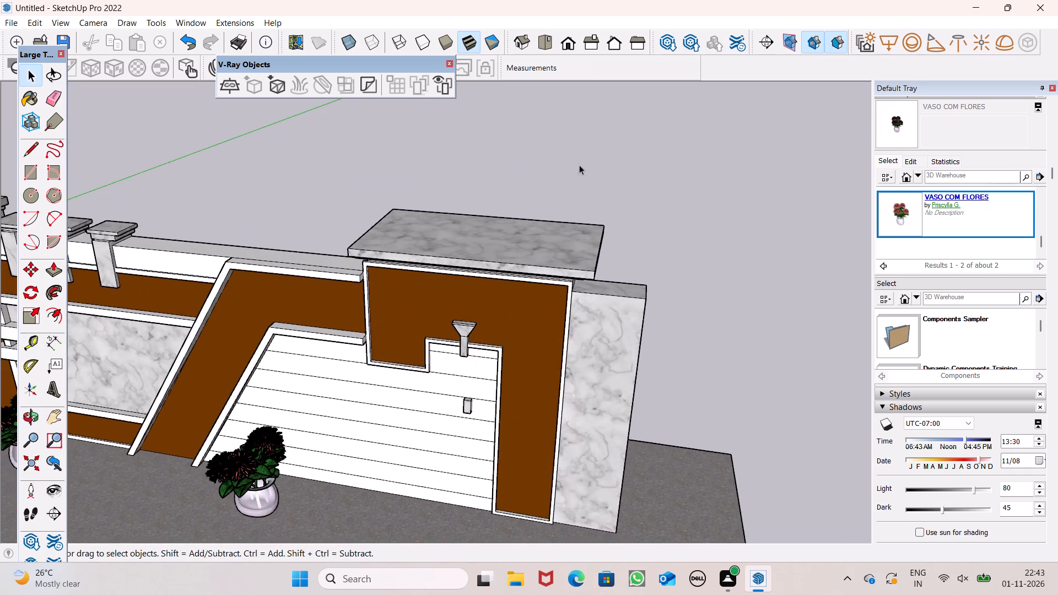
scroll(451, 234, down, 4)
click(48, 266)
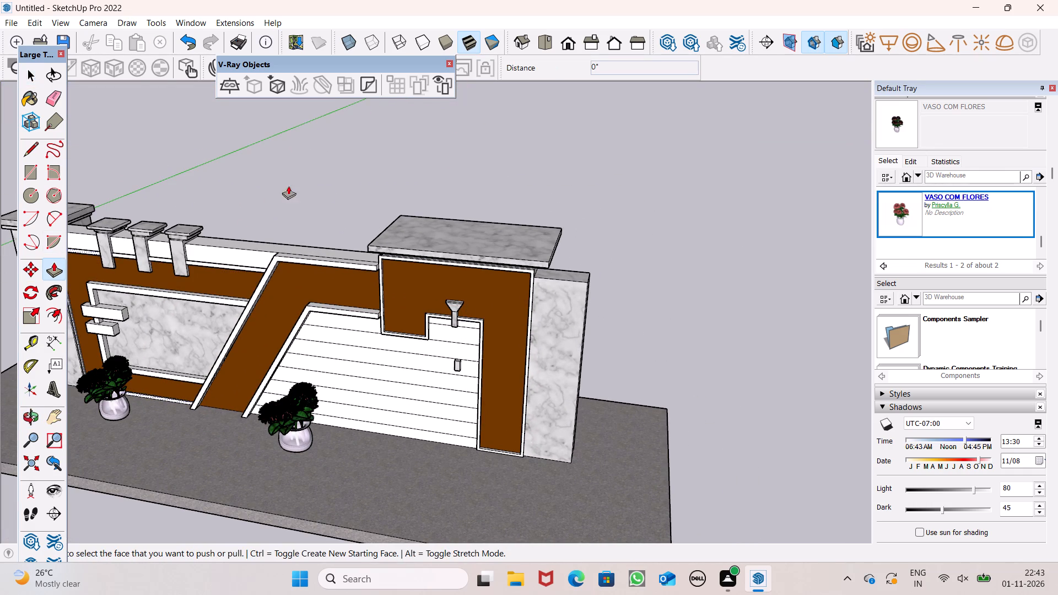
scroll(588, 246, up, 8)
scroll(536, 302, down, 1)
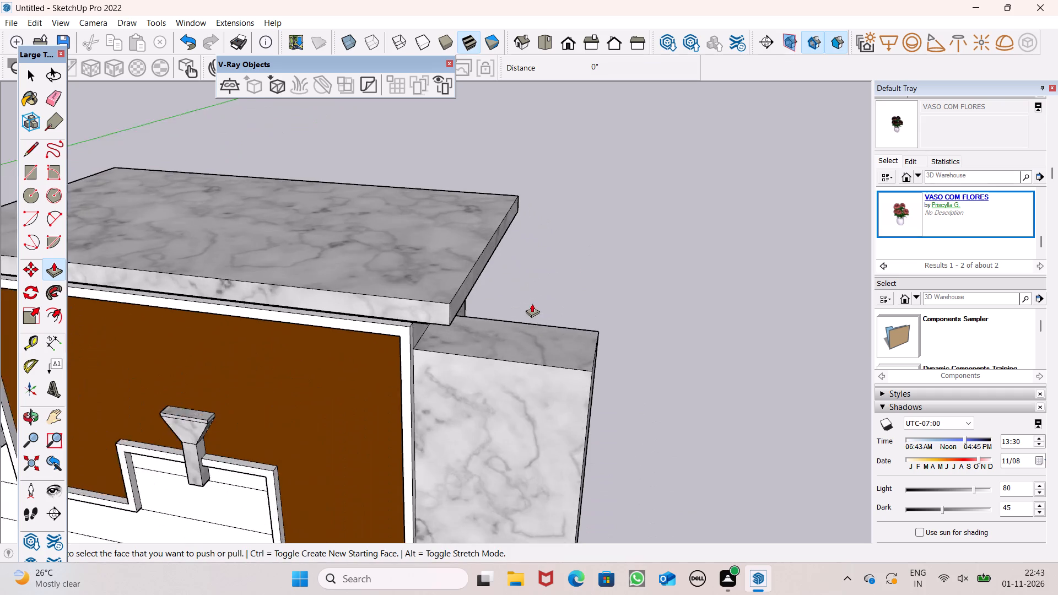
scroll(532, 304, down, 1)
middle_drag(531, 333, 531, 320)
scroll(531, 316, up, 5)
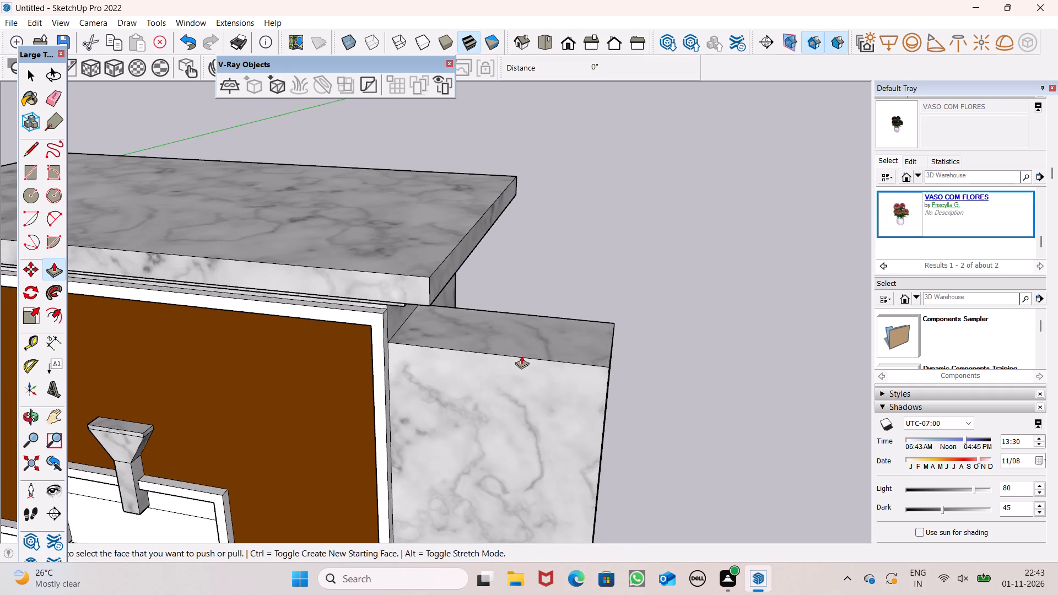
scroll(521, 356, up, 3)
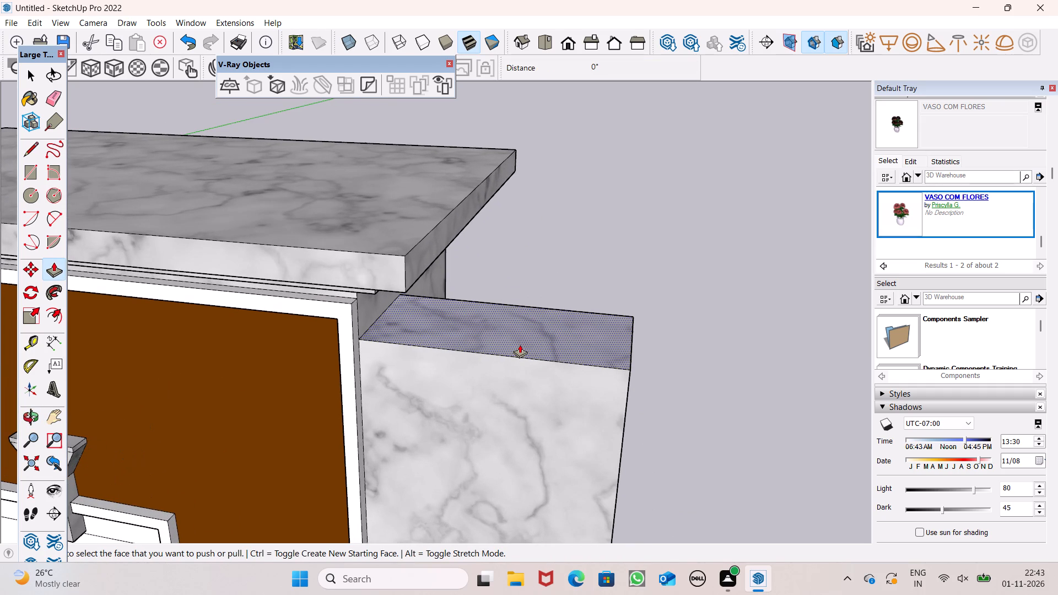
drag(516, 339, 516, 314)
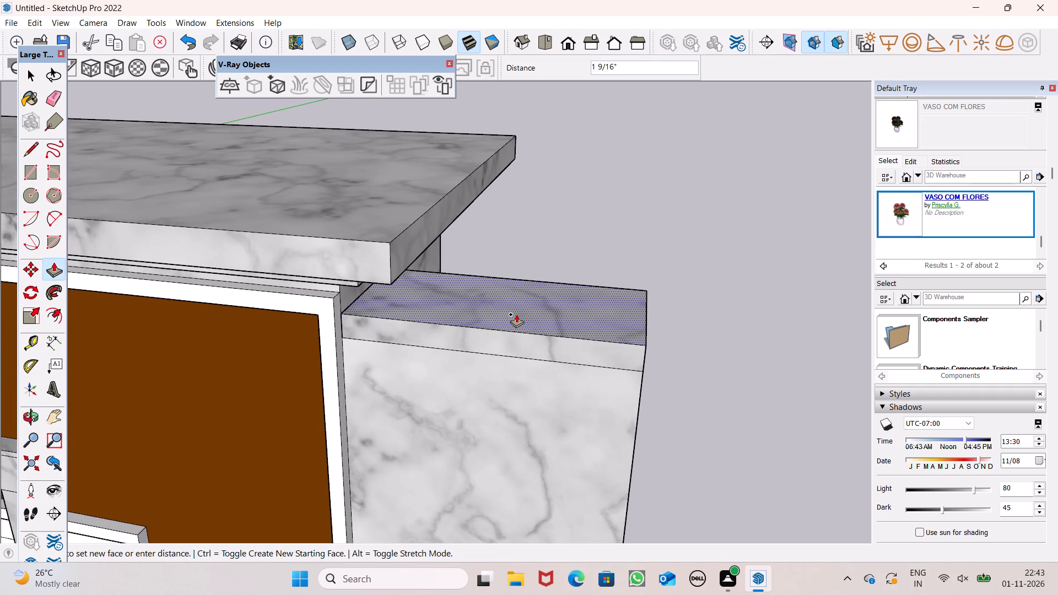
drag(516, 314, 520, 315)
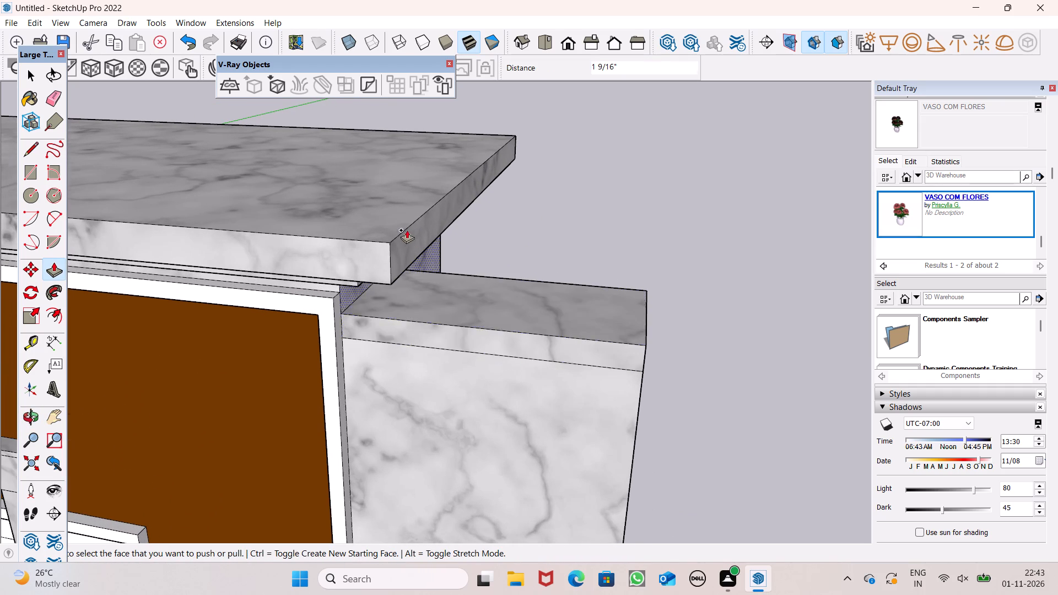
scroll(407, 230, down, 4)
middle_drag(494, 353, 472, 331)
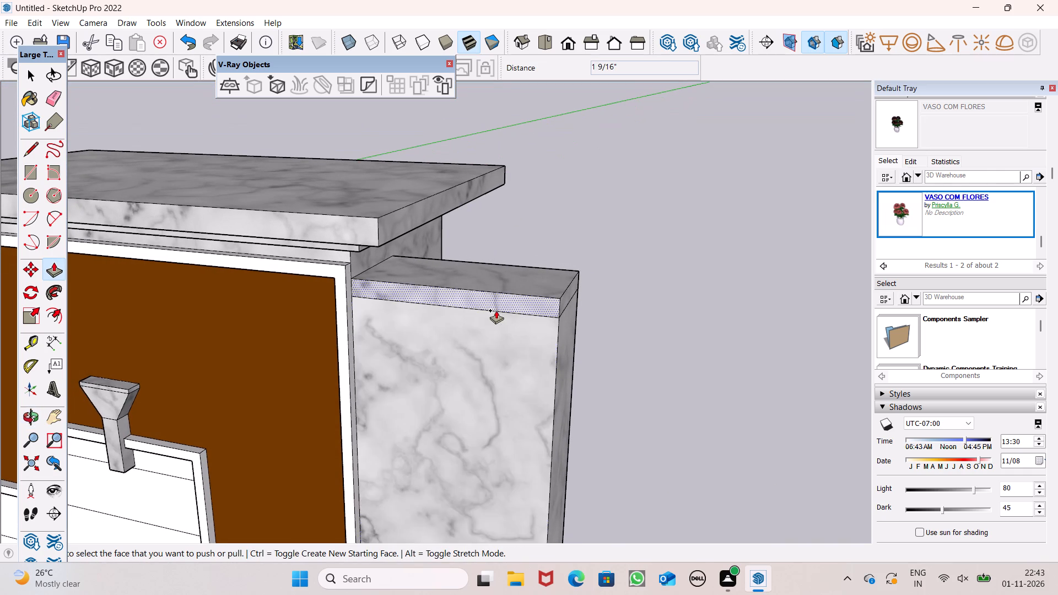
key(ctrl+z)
Push/Pull two stacked cap layers up from the end pillar's top, about 7/8" and about 1 3/8" thick.
scroll(512, 285, up, 4)
drag(494, 304, 493, 300)
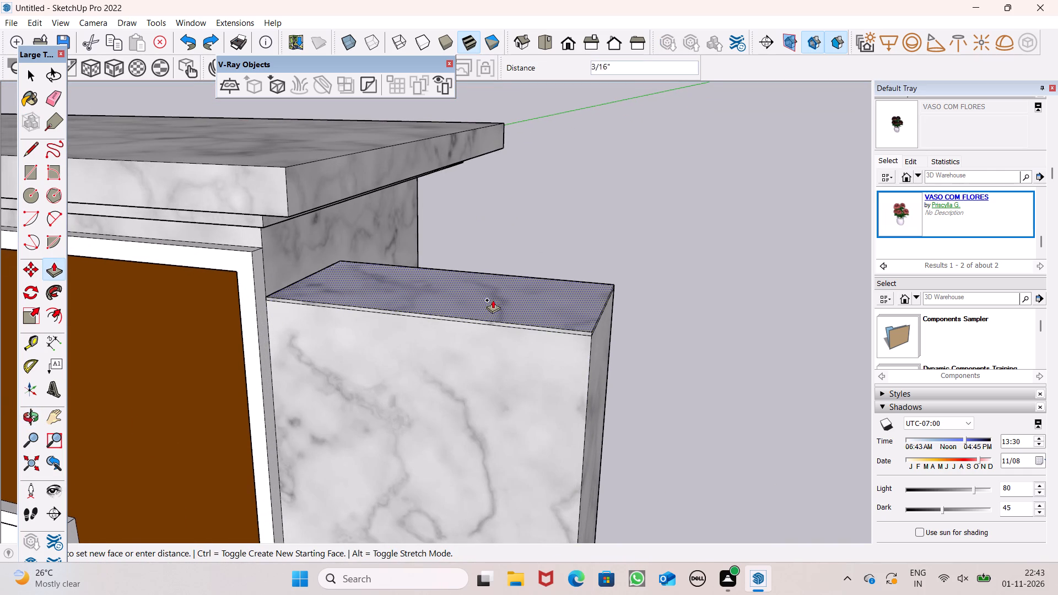
drag(493, 300, 494, 289)
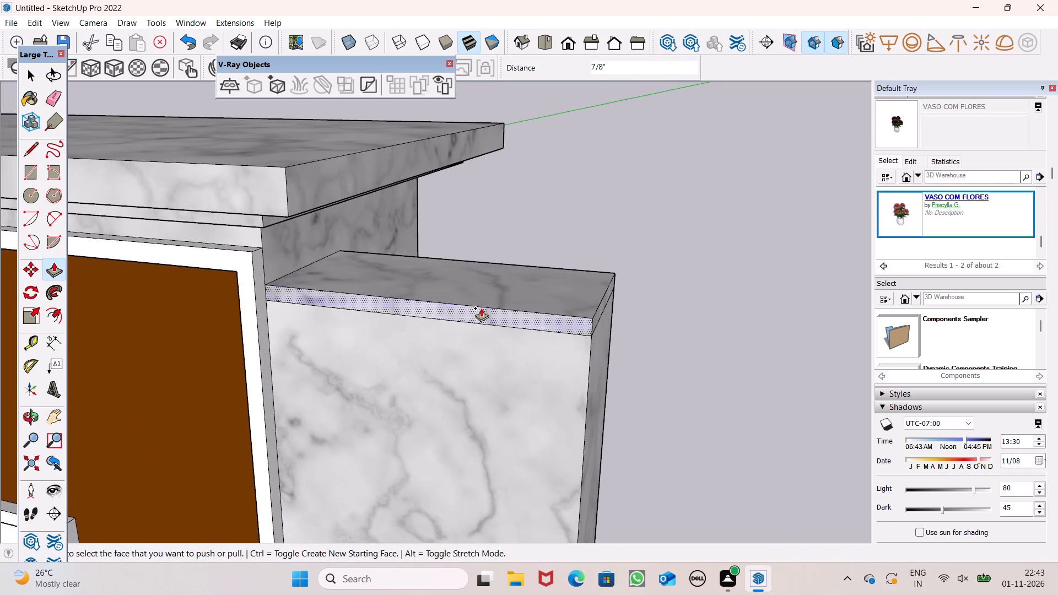
drag(479, 299, 487, 272)
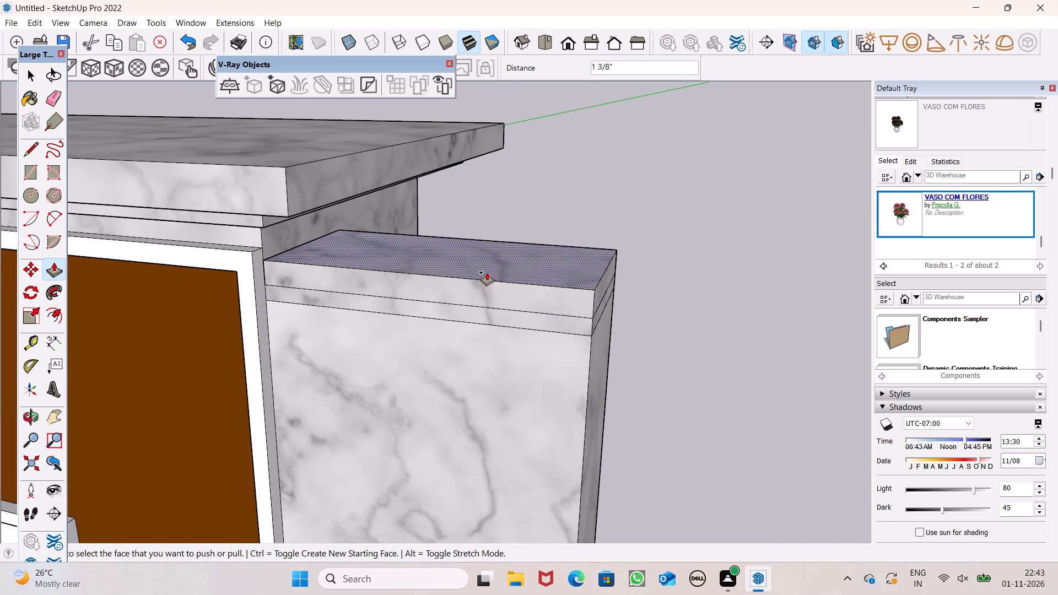
Pull the upper cap layer's front and outer side faces outward in stages, including about 1 5/16" sideways and 3/4" forward.
drag(546, 302, 541, 312)
middle_drag(568, 349, 449, 258)
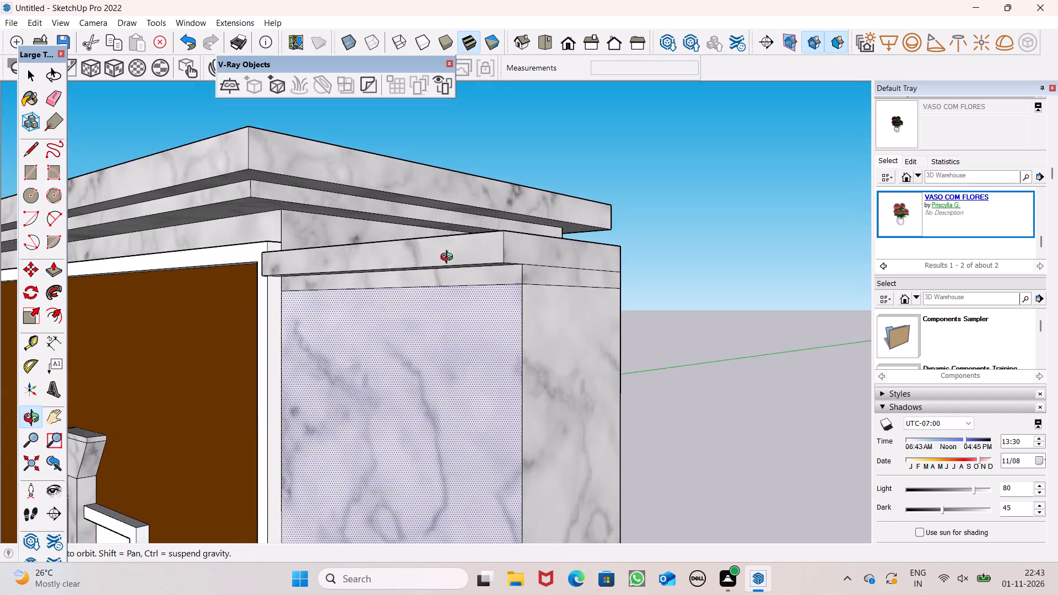
middle_drag(449, 258, 448, 255)
scroll(449, 258, up, 1)
drag(521, 251, 550, 251)
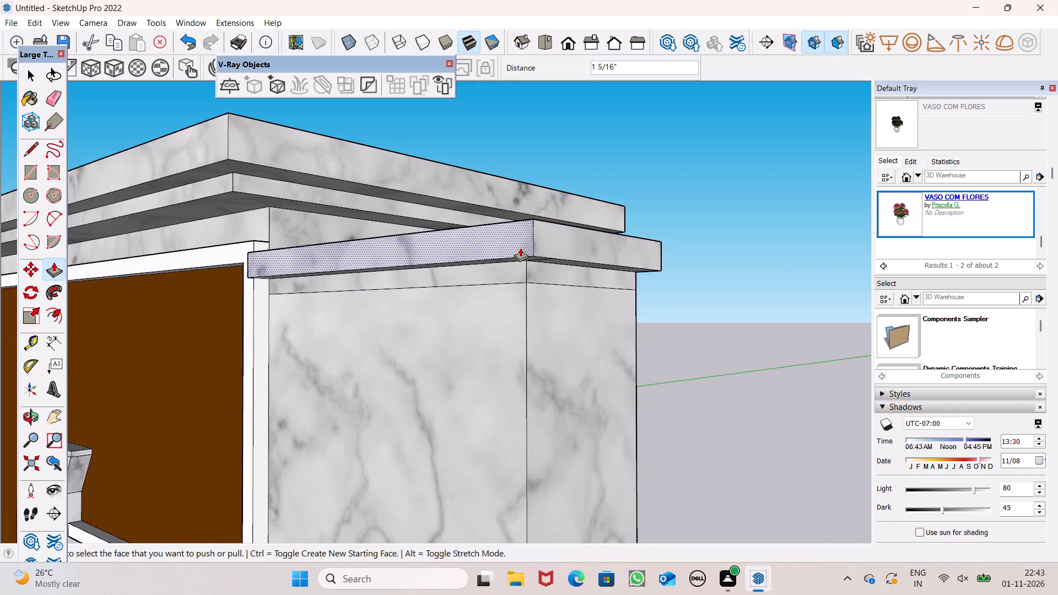
drag(516, 242, 503, 247)
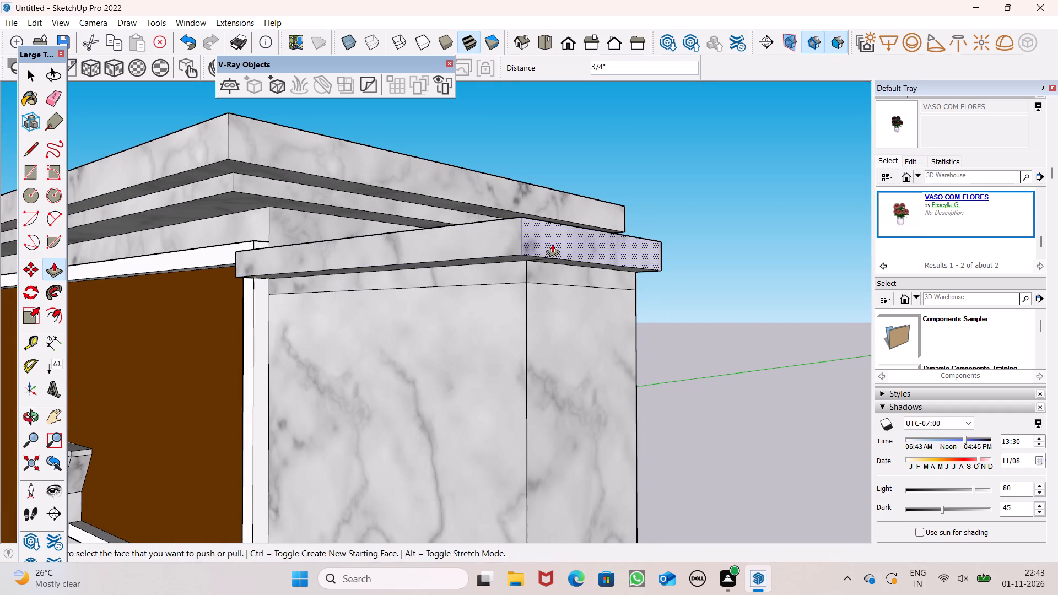
drag(543, 244, 560, 250)
Pull the lower cap layer's front and outer side faces outward, the side by about 9/16", keeping them within the upper overhang.
middle_drag(536, 277, 490, 207)
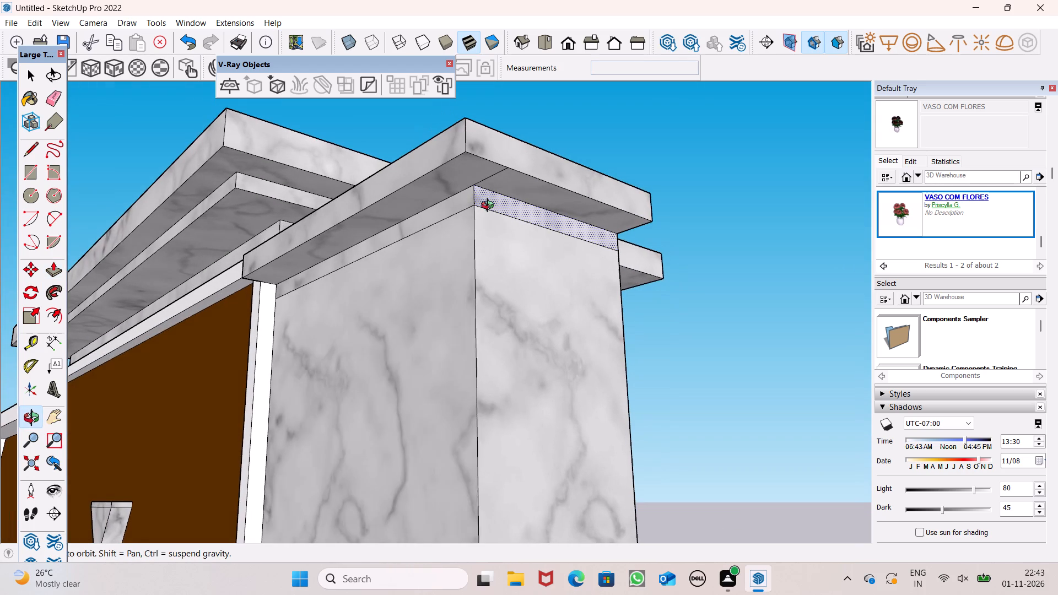
middle_drag(490, 207, 490, 207)
drag(436, 210, 427, 200)
drag(483, 202, 489, 191)
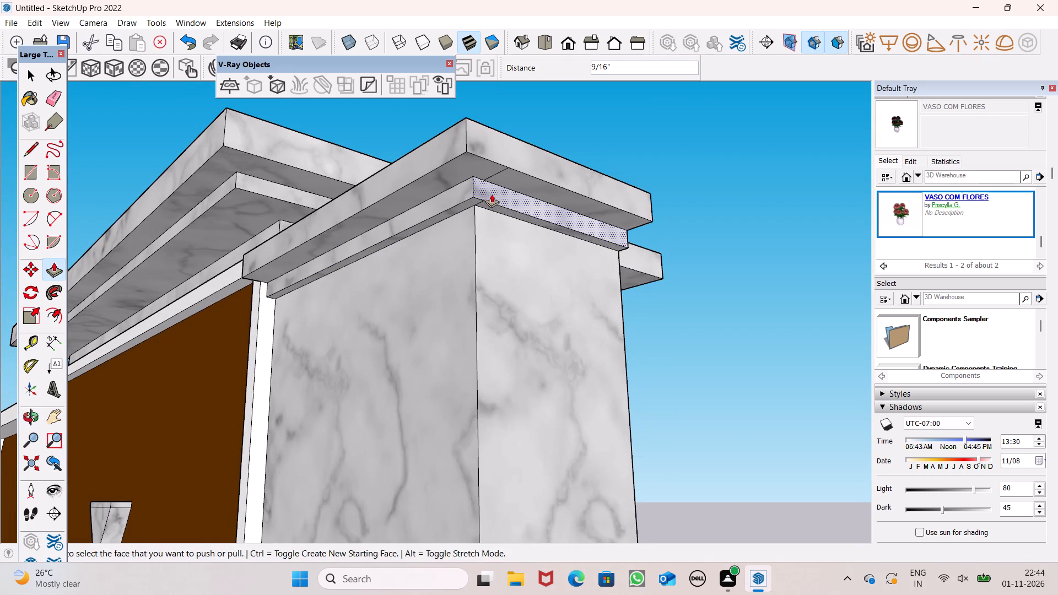
Pull both cap layers' back faces outward past the pillar's rear, extending the upper layer a final 5/16".
middle_drag(518, 214, 234, 271)
drag(415, 231, 439, 229)
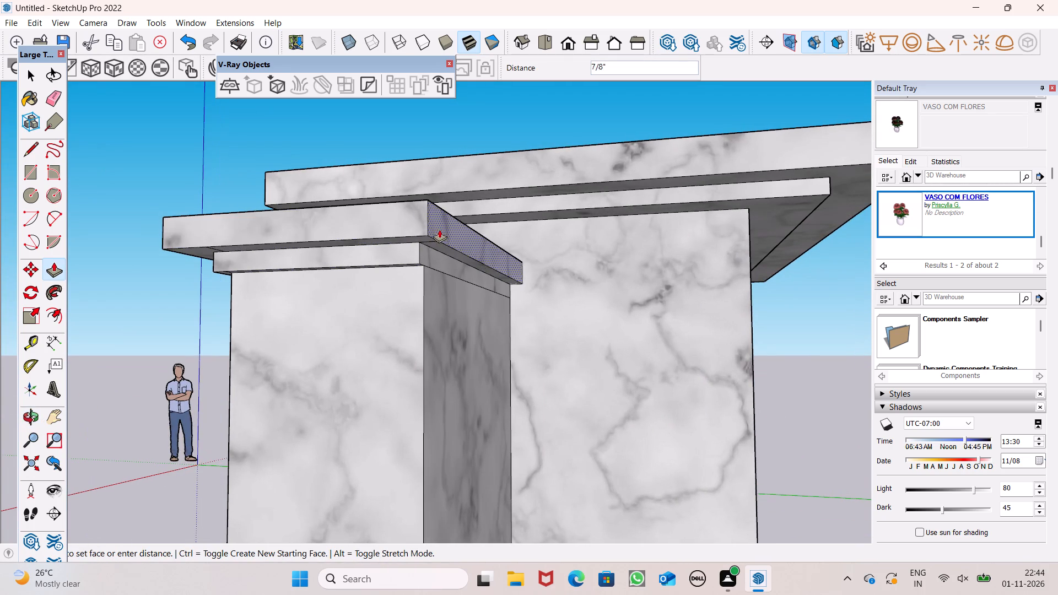
drag(439, 229, 458, 236)
drag(440, 262, 456, 260)
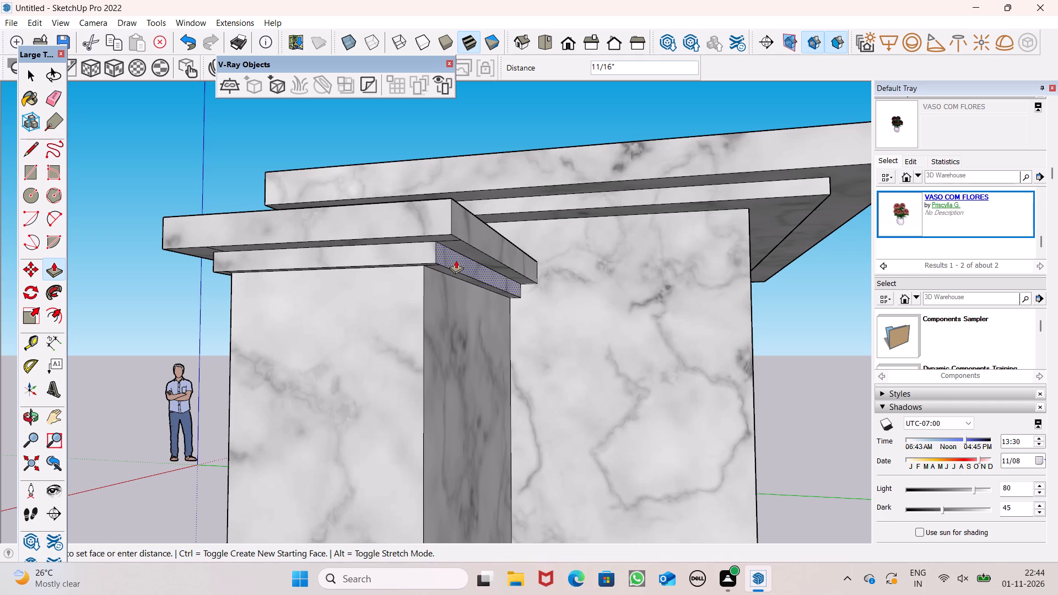
drag(456, 260, 461, 259)
drag(476, 236, 483, 236)
Erase the two leftover edges on the underside of the end pillar's upper cap layer.
scroll(483, 235, down, 3)
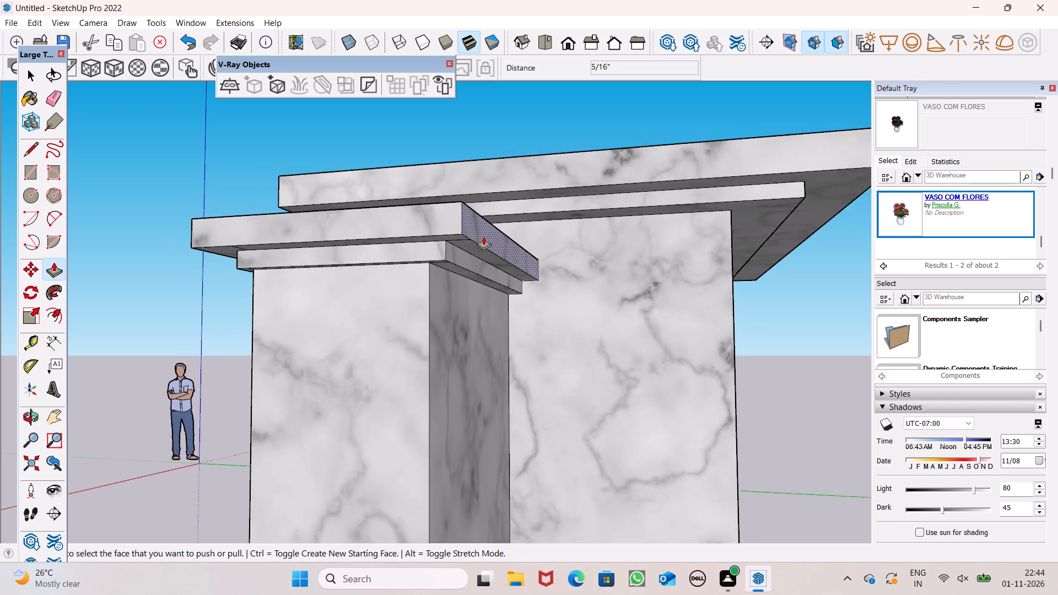
scroll(483, 236, down, 1)
middle_drag(437, 277, 539, 181)
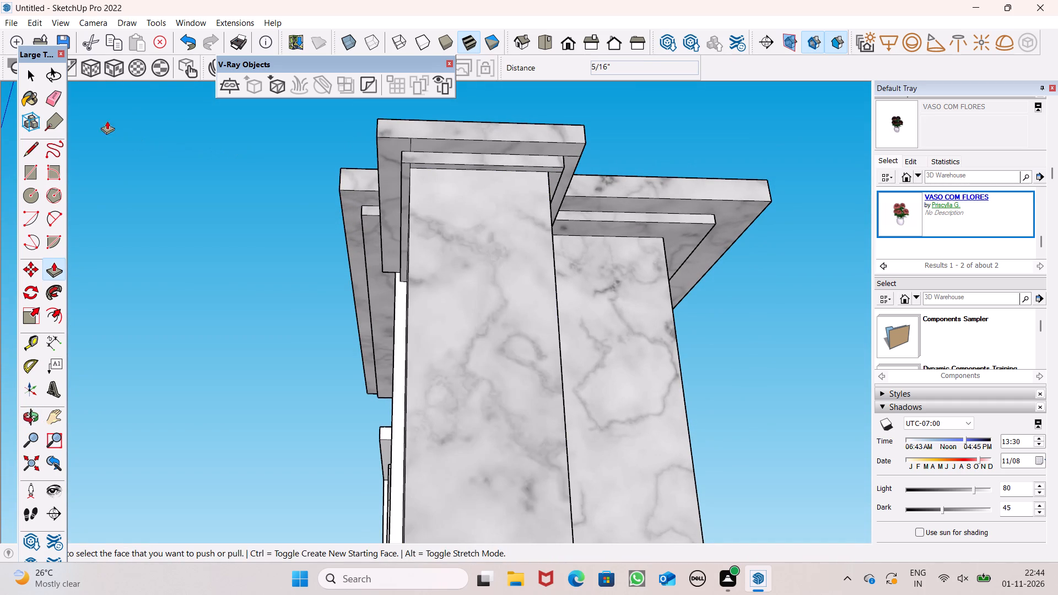
click(53, 106)
scroll(381, 160, up, 6)
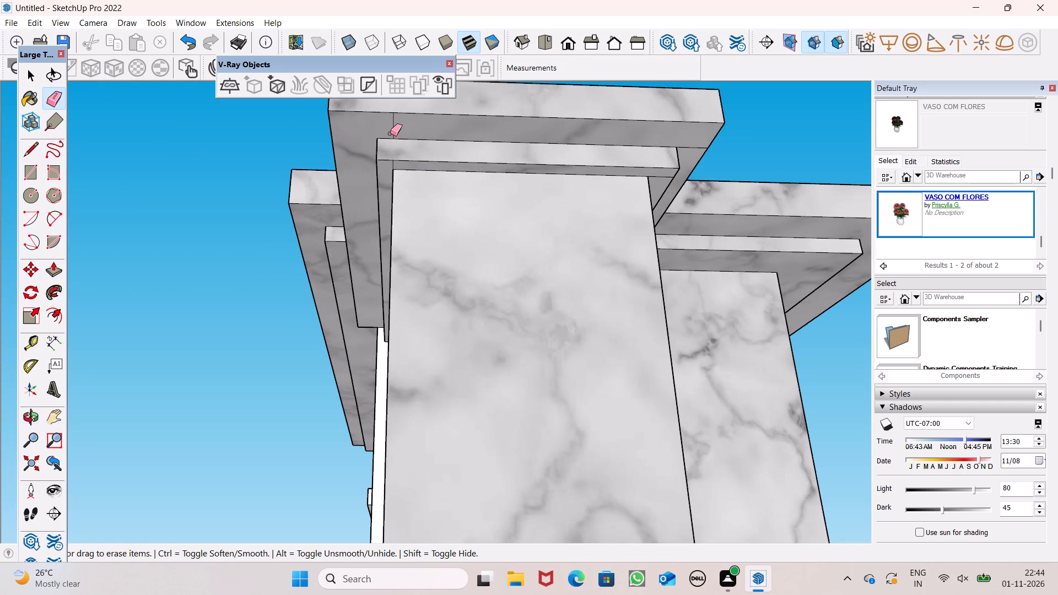
click(394, 132)
middle_drag(468, 175, 425, 186)
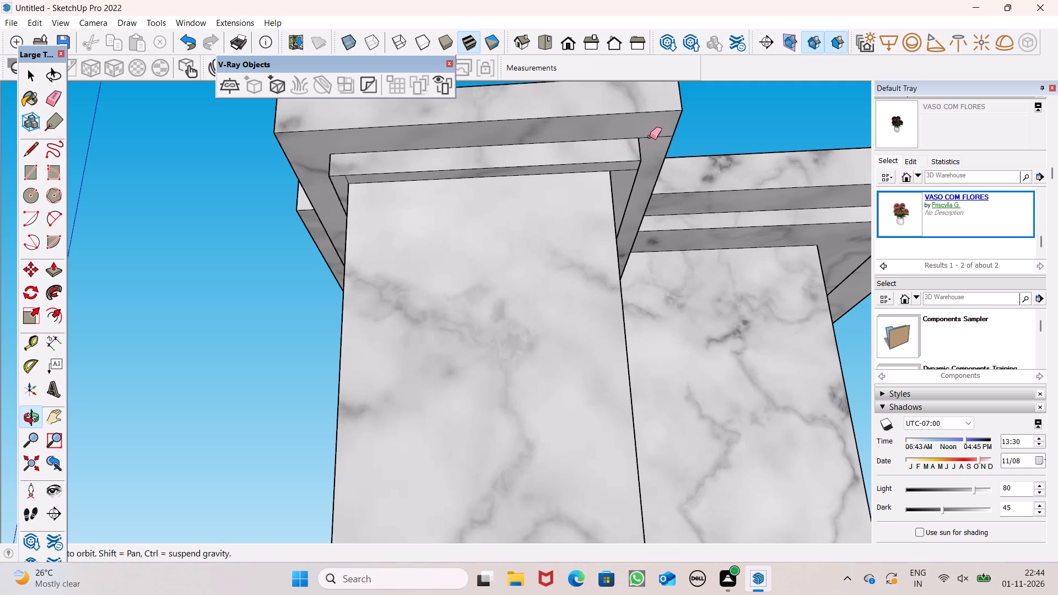
drag(650, 137, 652, 147)
Push/Pull the lower cap layer's front face by about 3/8", and clear the selection.
scroll(647, 143, down, 4)
middle_drag(656, 214, 577, 197)
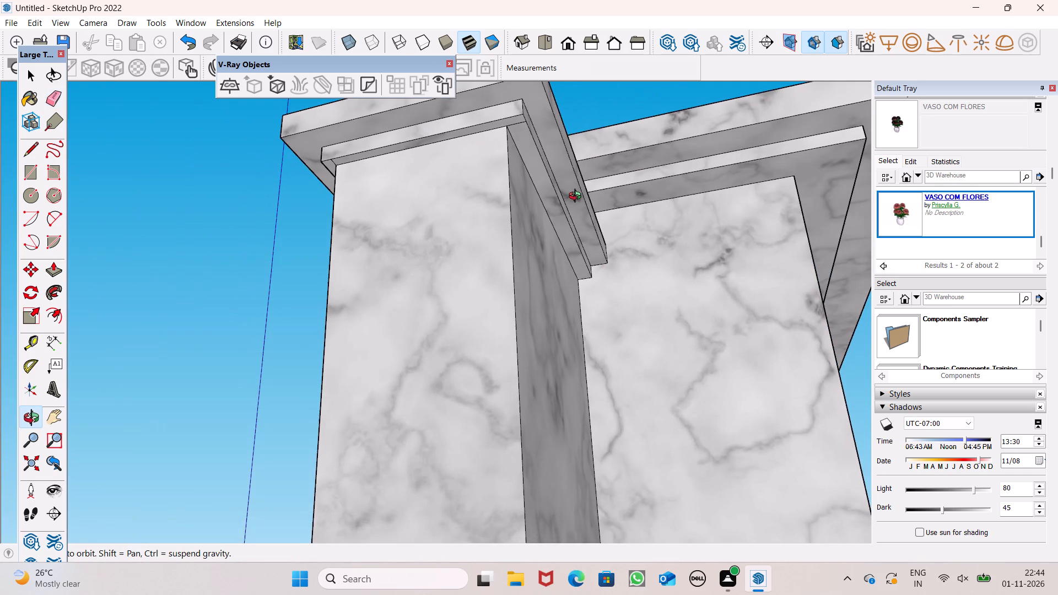
middle_drag(577, 197, 740, 207)
middle_drag(519, 261, 527, 271)
drag(50, 271, 51, 266)
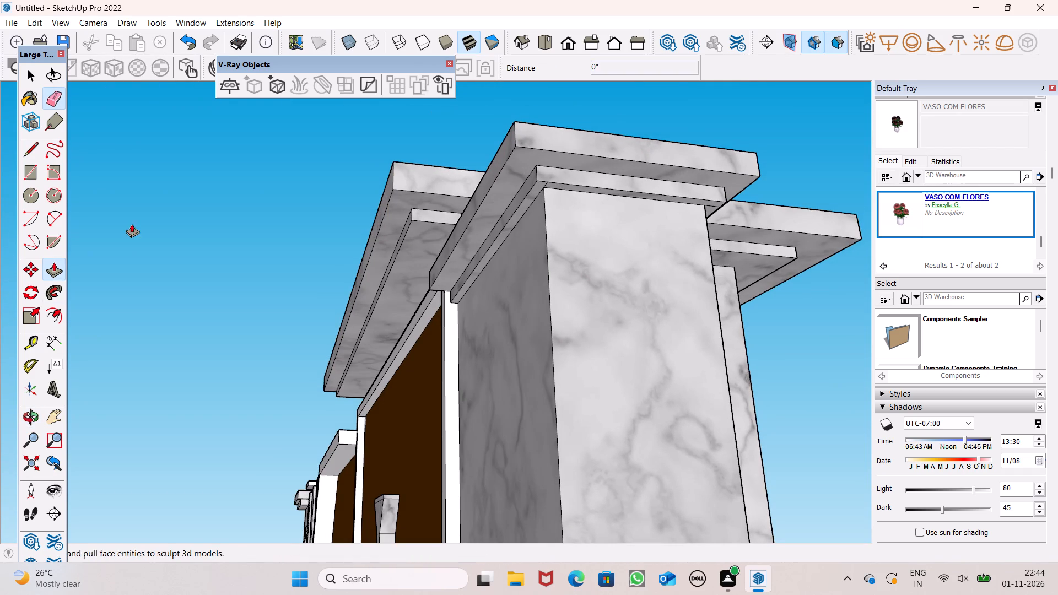
scroll(169, 207, down, 3)
middle_drag(212, 193, 310, 280)
scroll(318, 189, down, 4)
scroll(418, 338, up, 5)
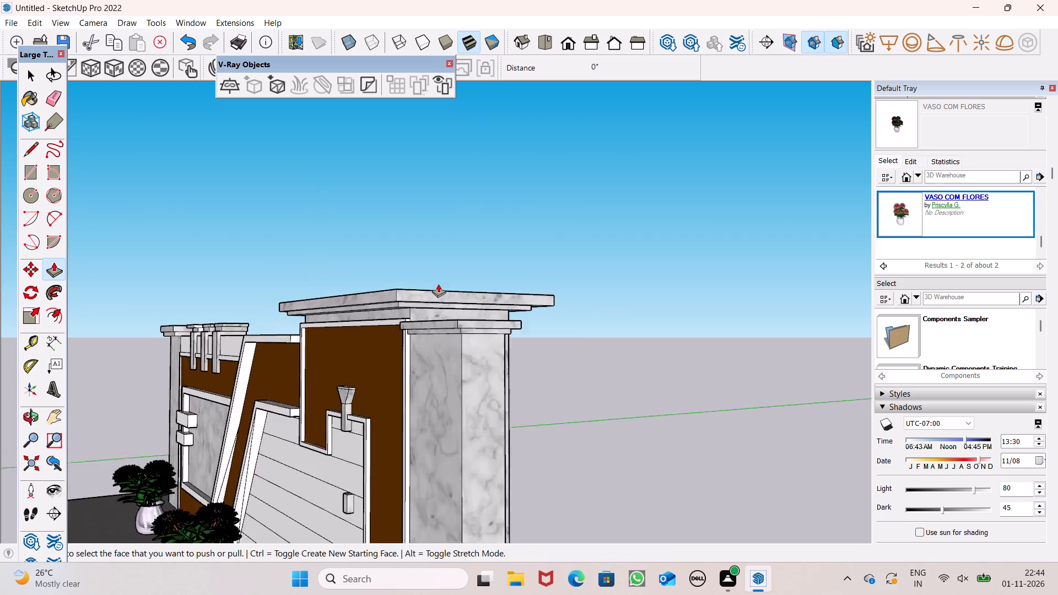
scroll(438, 284, up, 4)
drag(420, 410, 427, 411)
scroll(358, 338, down, 7)
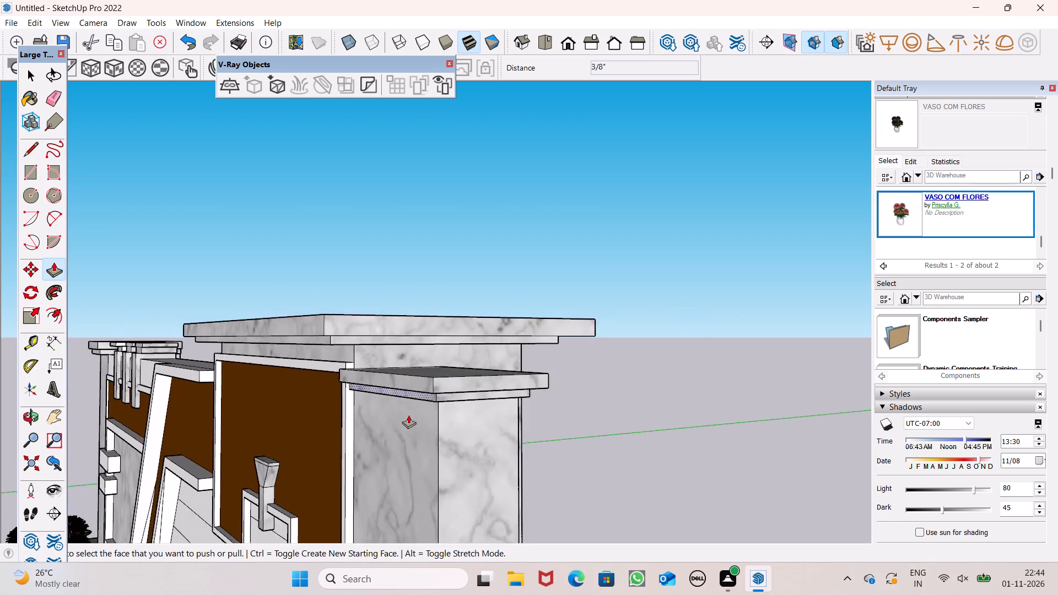
middle_drag(410, 415, 400, 287)
key(space)
click(654, 341)
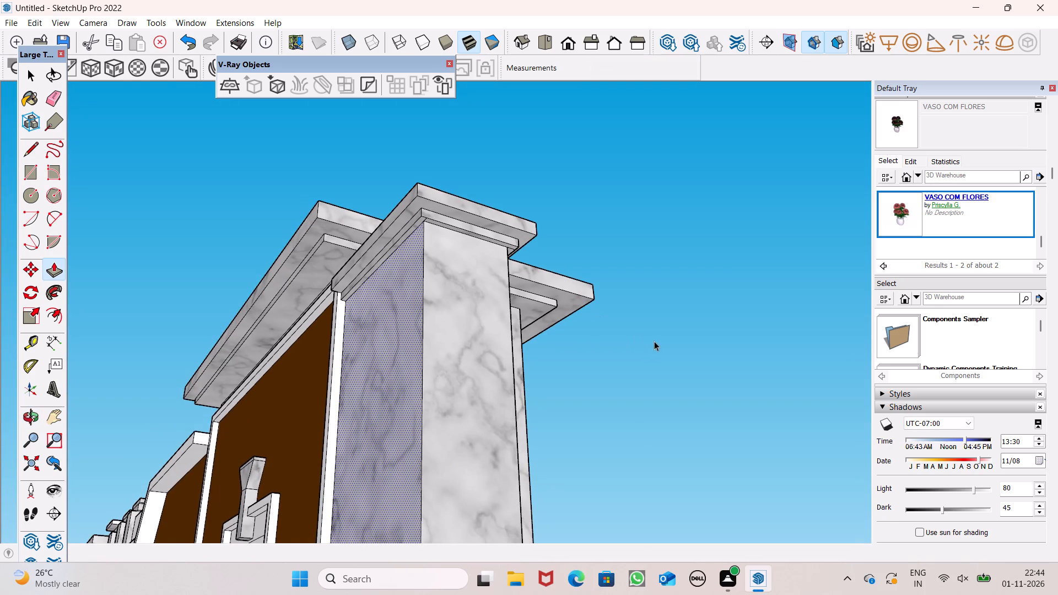
Examine the end pillar's stepped cap against the other pillars and the whole wall.
middle_drag(549, 338, 715, 490)
scroll(326, 170, down, 2)
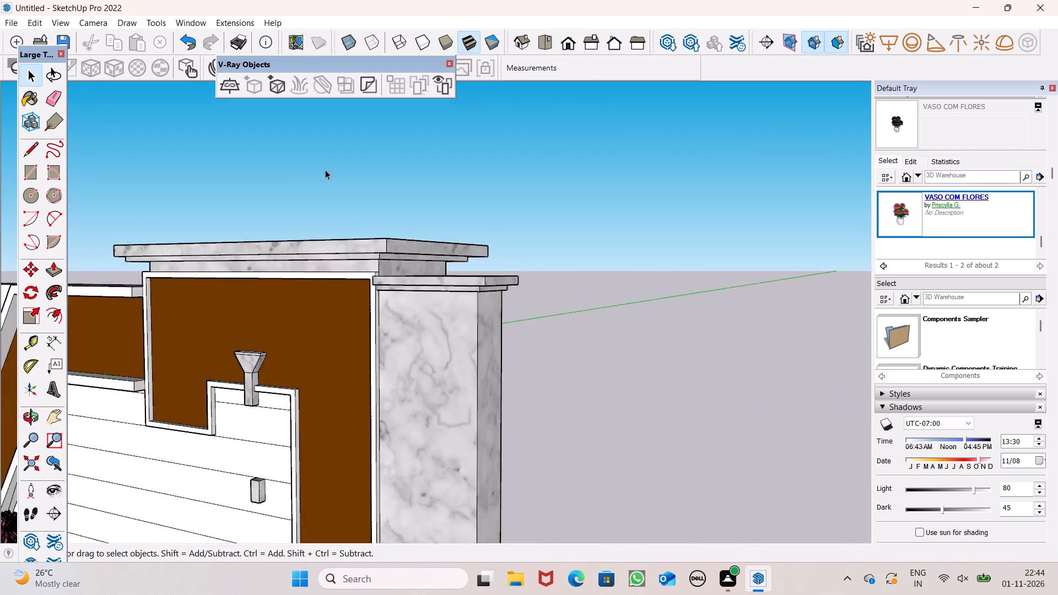
scroll(325, 170, down, 3)
middle_drag(400, 265, 656, 364)
scroll(615, 377, up, 1)
scroll(514, 199, down, 3)
middle_drag(623, 248, 550, 216)
scroll(548, 208, down, 5)
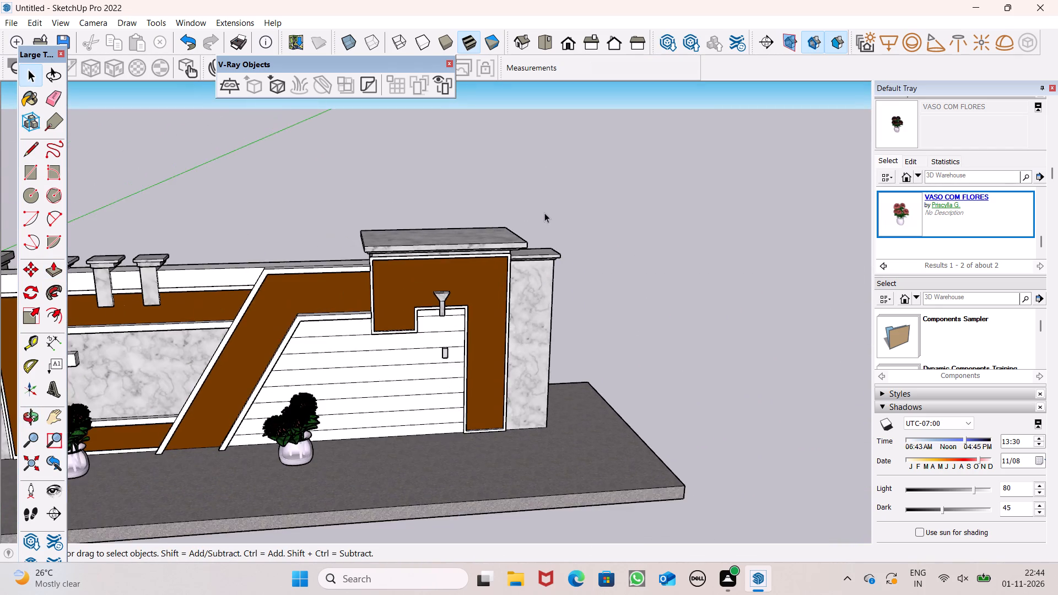
scroll(543, 212, down, 4)
middle_drag(550, 267, 519, 242)
scroll(570, 284, down, 5)
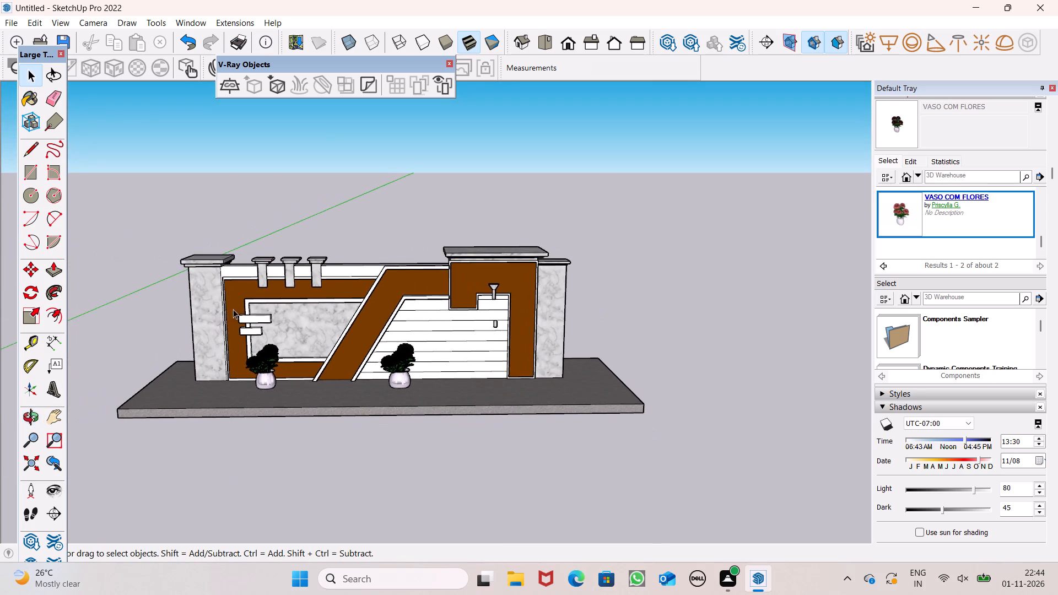
scroll(197, 309, up, 5)
scroll(300, 164, down, 1)
middle_drag(430, 279, 430, 279)
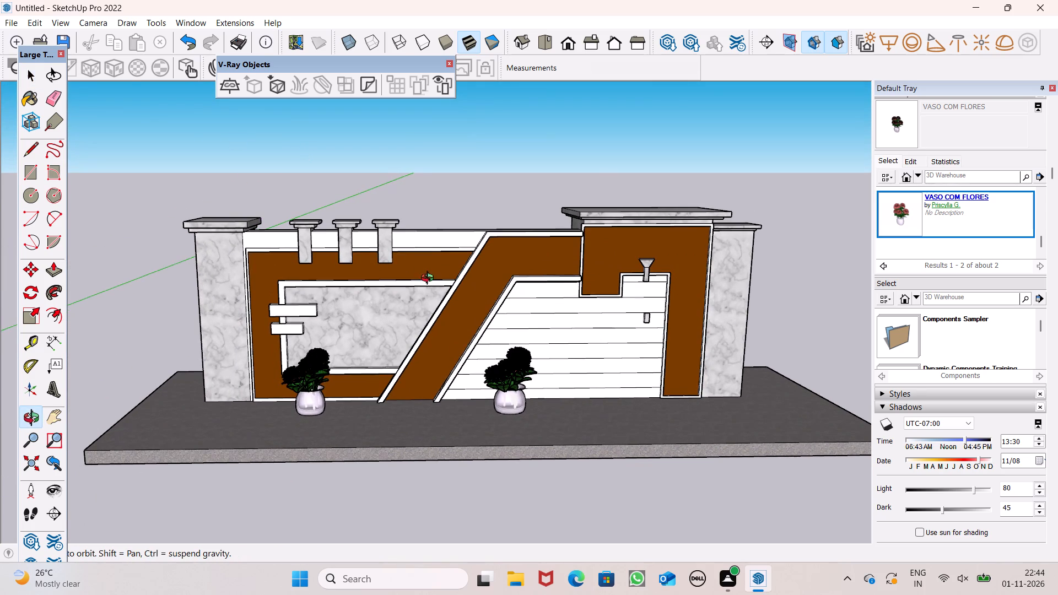
Examine the completed wall, pillars and vases from the front, framing the whole slab from slightly above.
middle_drag(430, 279, 427, 274)
scroll(418, 213, down, 3)
scroll(487, 202, up, 1)
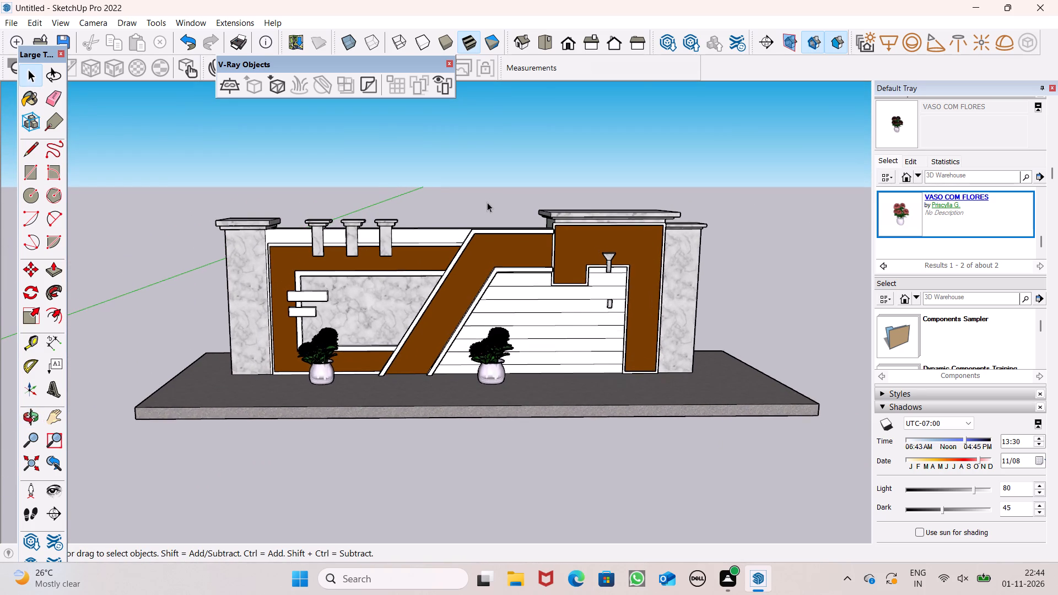
scroll(487, 202, up, 1)
scroll(411, 184, down, 1)
scroll(543, 185, up, 1)
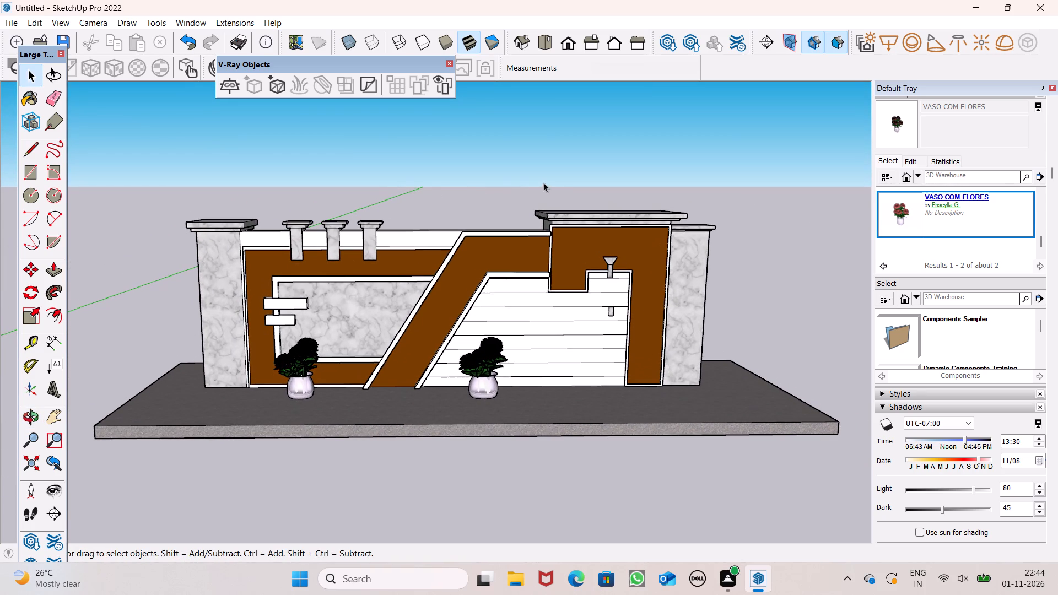
scroll(446, 209, up, 1)
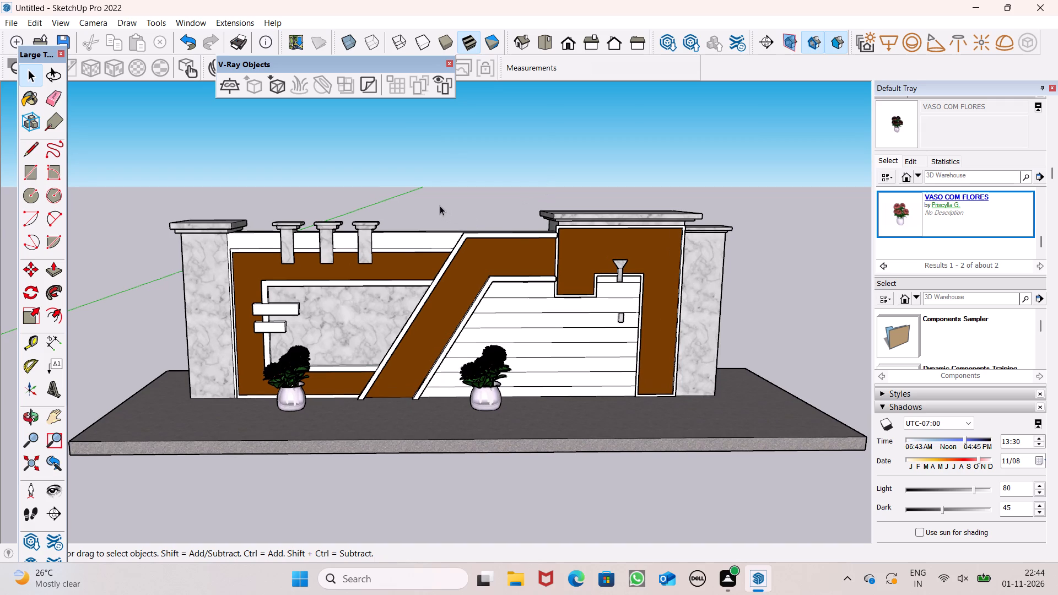
middle_drag(444, 219, 449, 235)
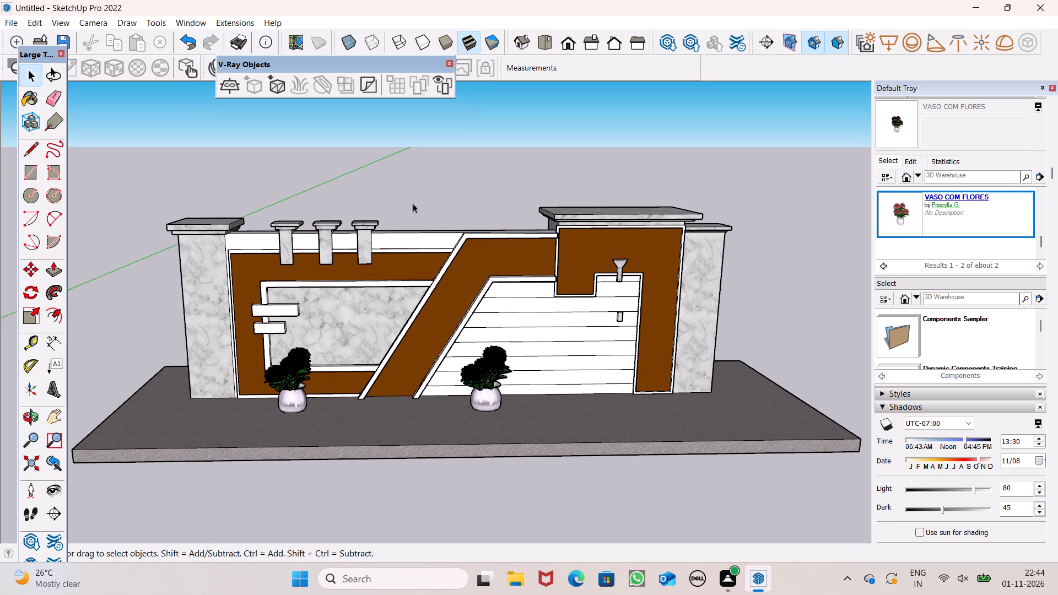
Save the model in the Documents folder as a SketchUp file named WALL ELEVATION.
key(ctrl+s)
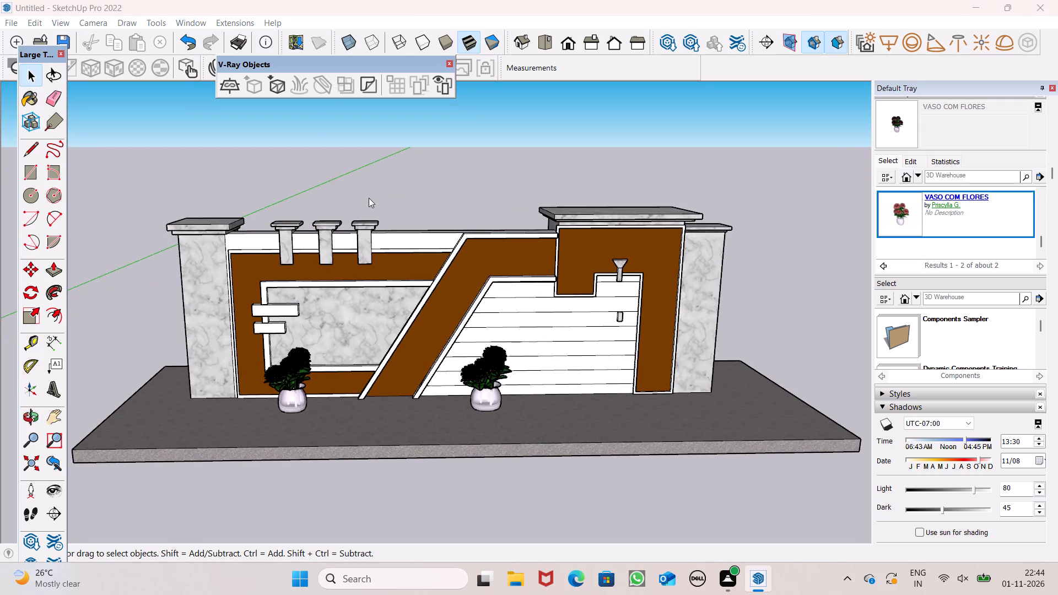
key(BackSpace)
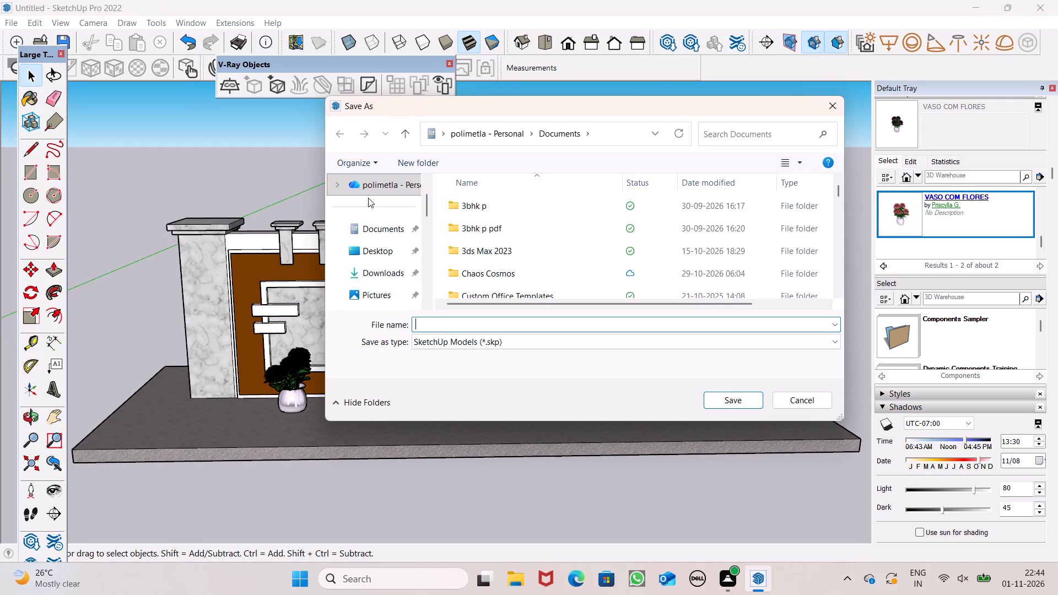
text(WALL ELEVATION)
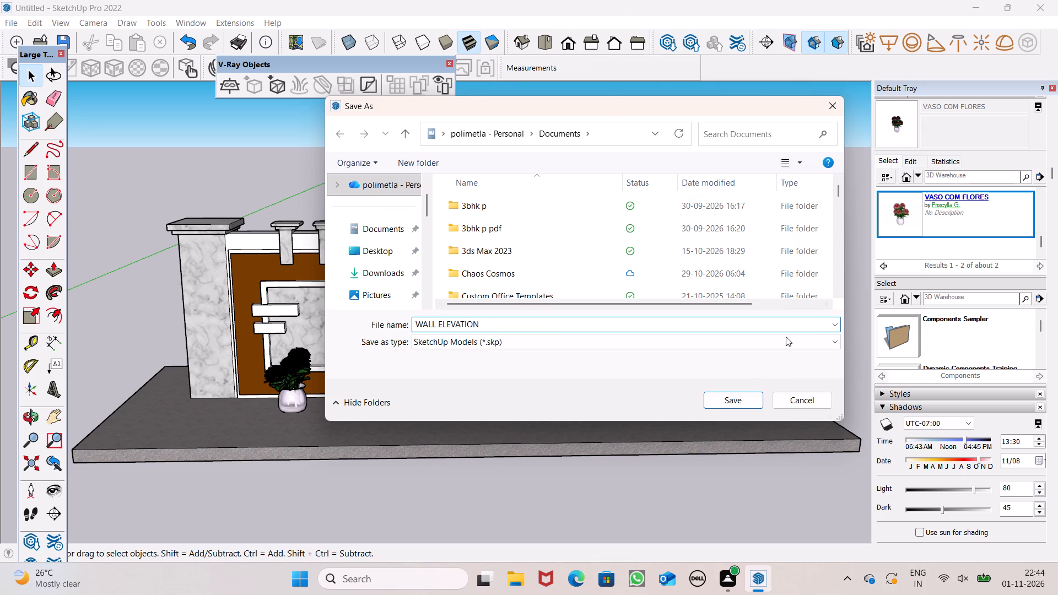
click(743, 397)
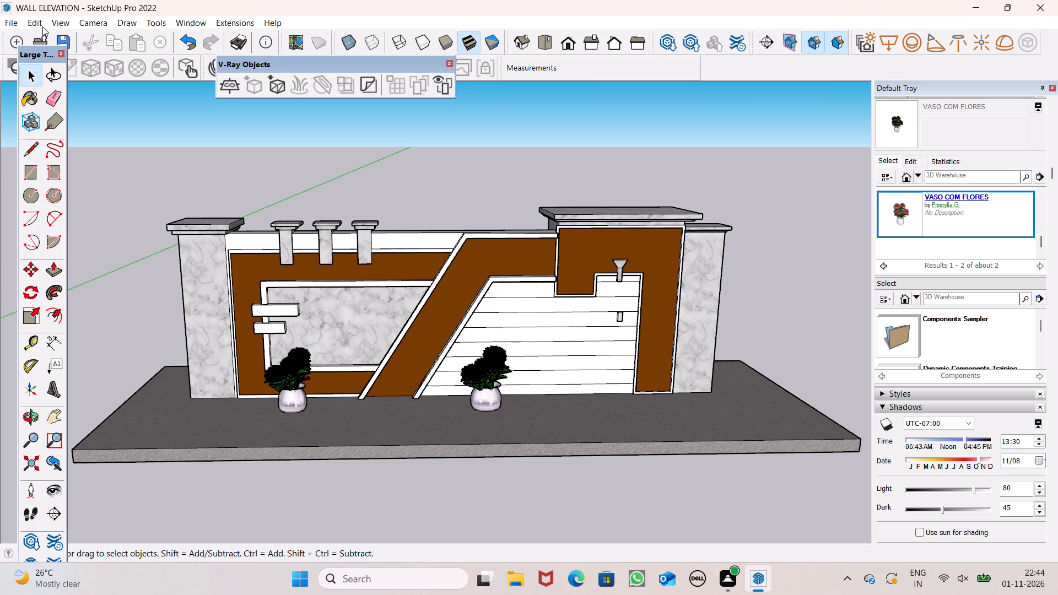
Export the current view as a 2D JPEG image named WALL ELEVATION to the Documents folder.
click(12, 28)
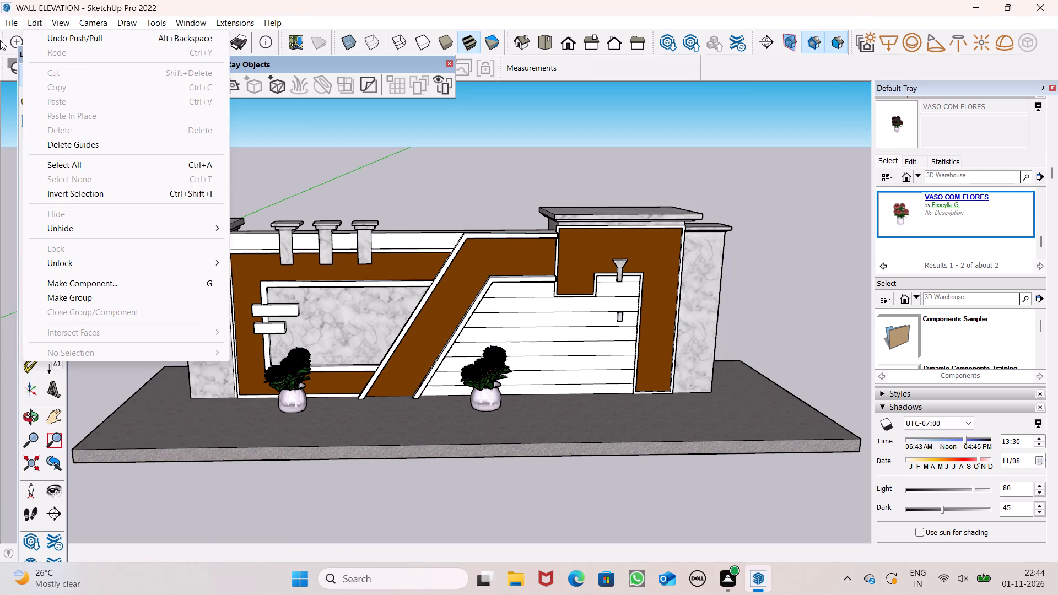
click(69, 270)
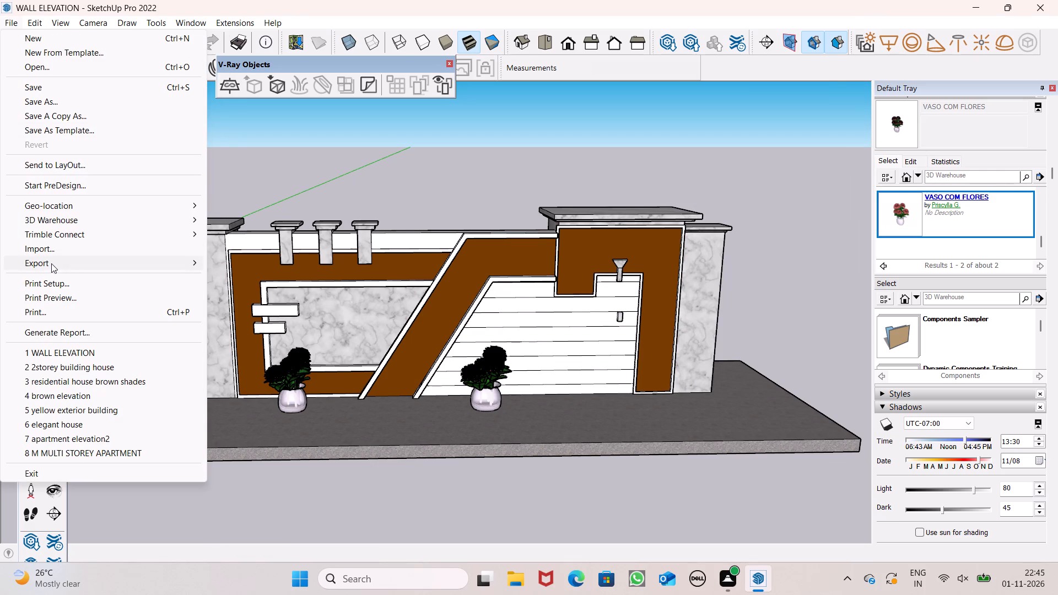
click(51, 263)
click(273, 278)
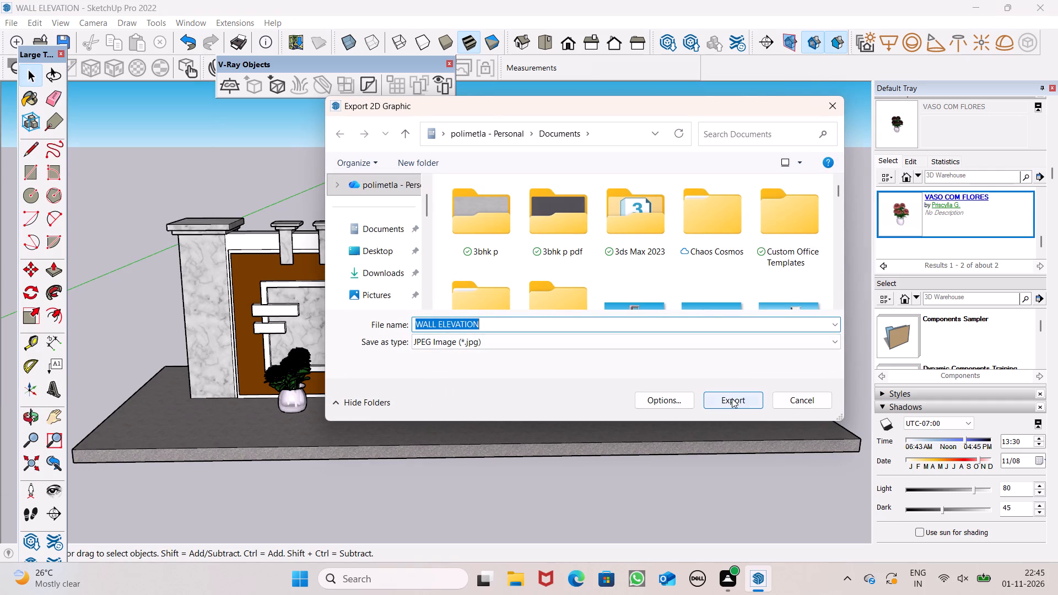
click(732, 398)
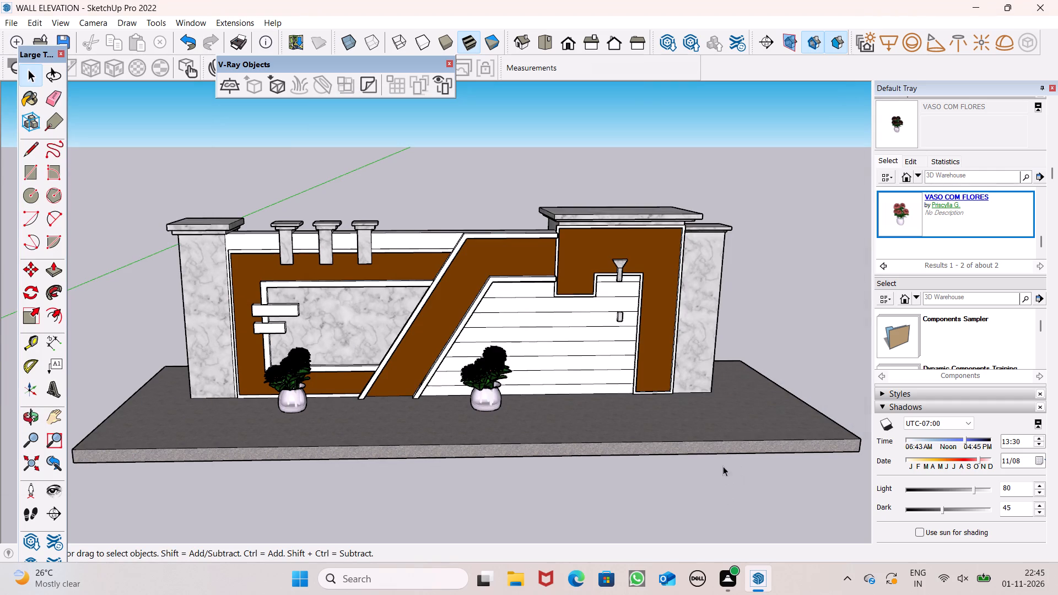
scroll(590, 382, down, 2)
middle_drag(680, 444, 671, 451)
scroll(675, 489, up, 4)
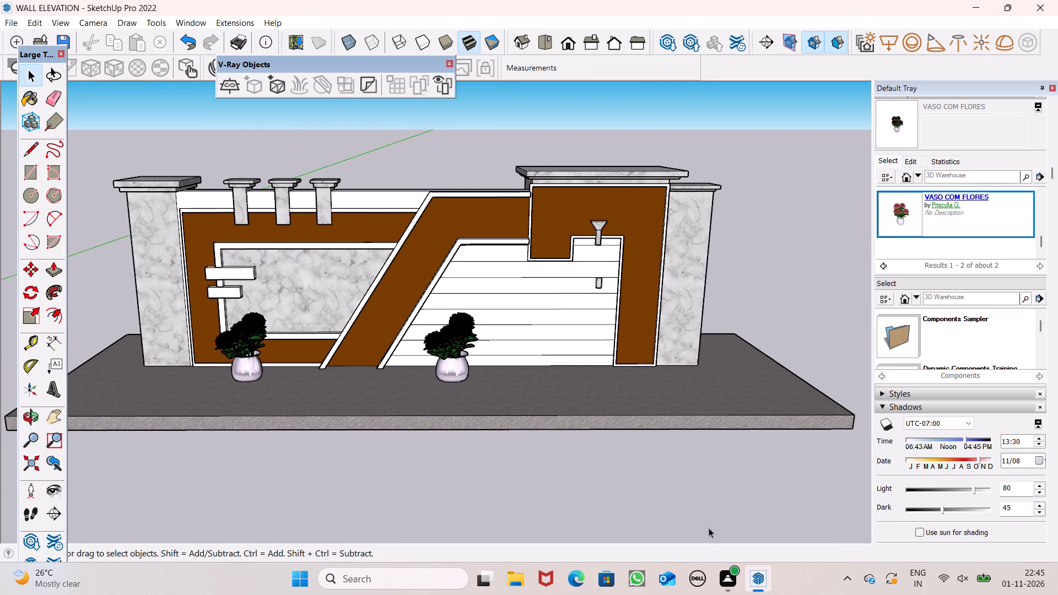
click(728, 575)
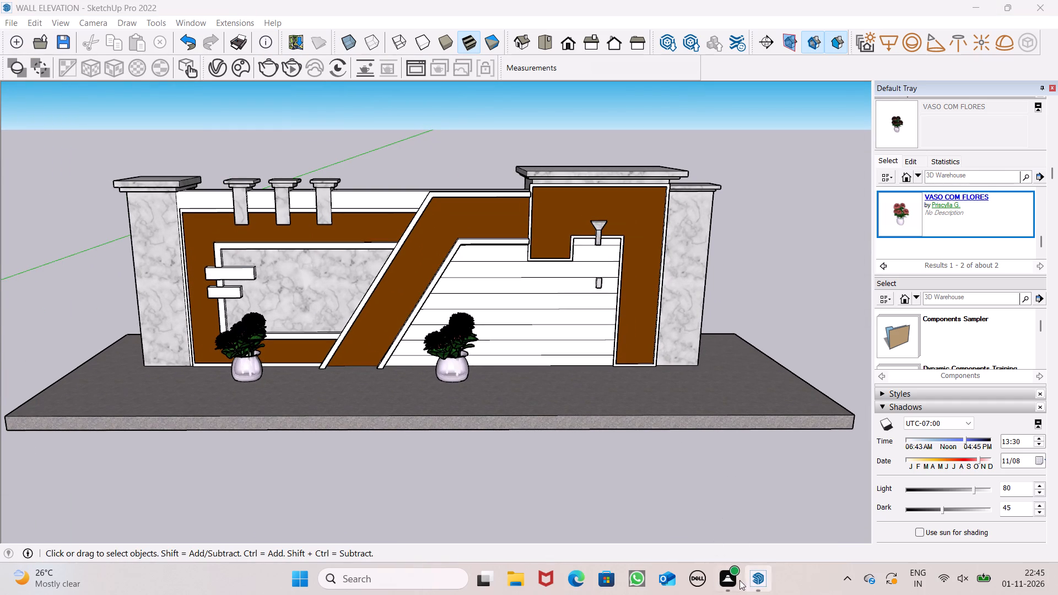